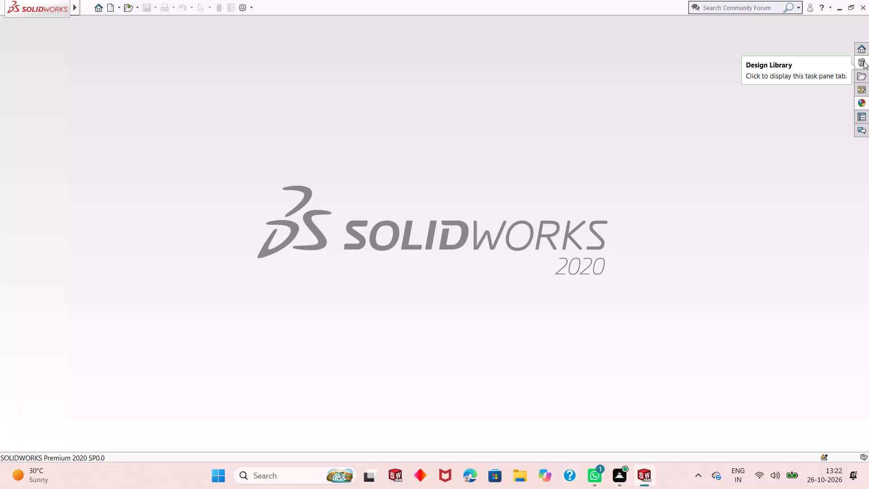
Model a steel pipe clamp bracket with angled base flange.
Create a new part document and start a sketch on the Front Plane.
{"action": "left_click", "coordinate": [112, 10]}
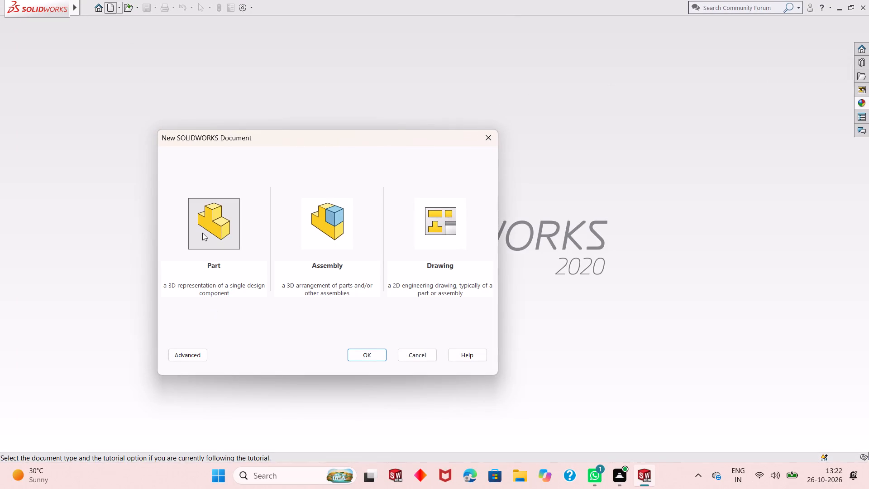
{"action": "double_click", "coordinate": [203, 234]}
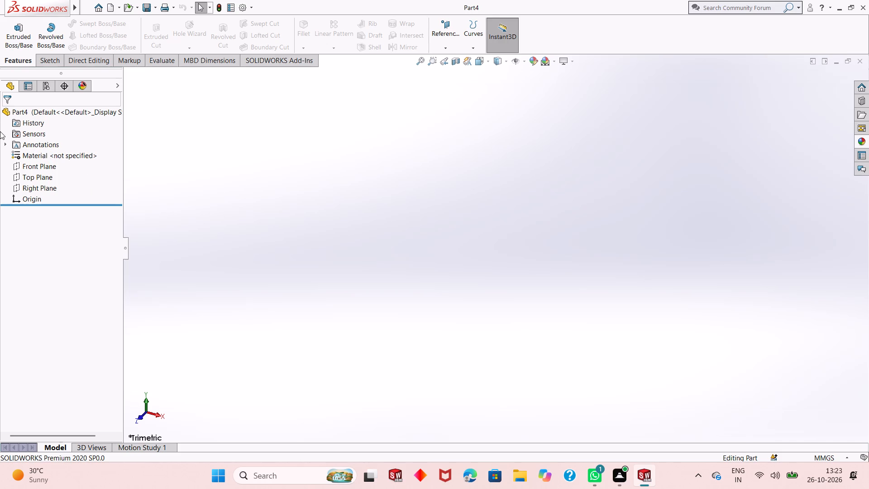
{"action": "left_click", "coordinate": [44, 166]}
{"action": "left_click", "coordinate": [52, 157]}
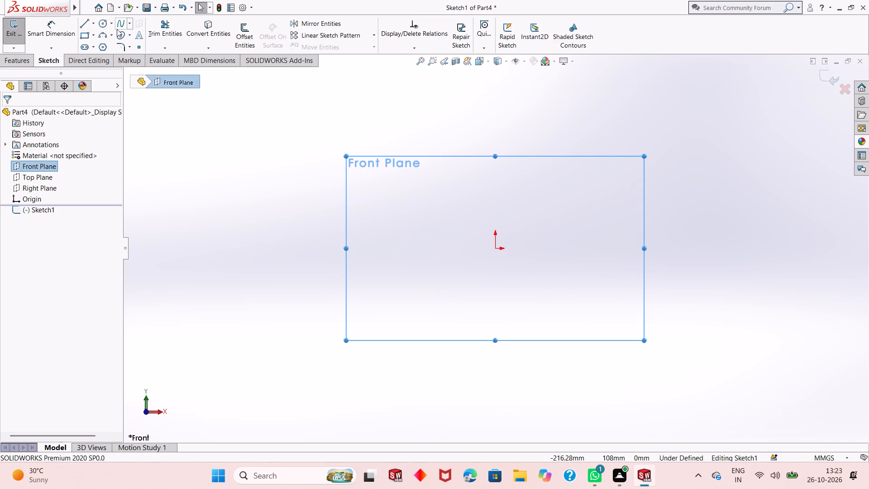
Sketch a circle of about 46 mm radius at the origin, with level circles of about 20 mm radius to its right and 19 mm to its left.
{"action": "left_click", "coordinate": [100, 24]}
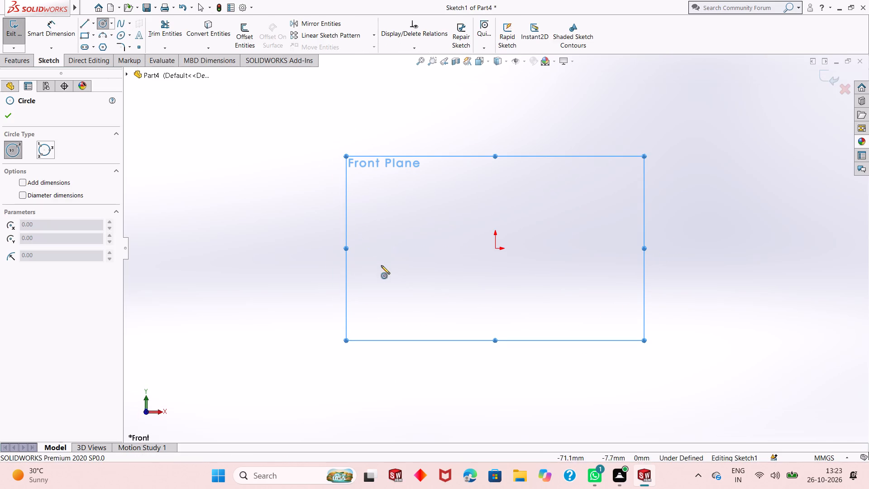
{"action": "left_click", "coordinate": [497, 248]}
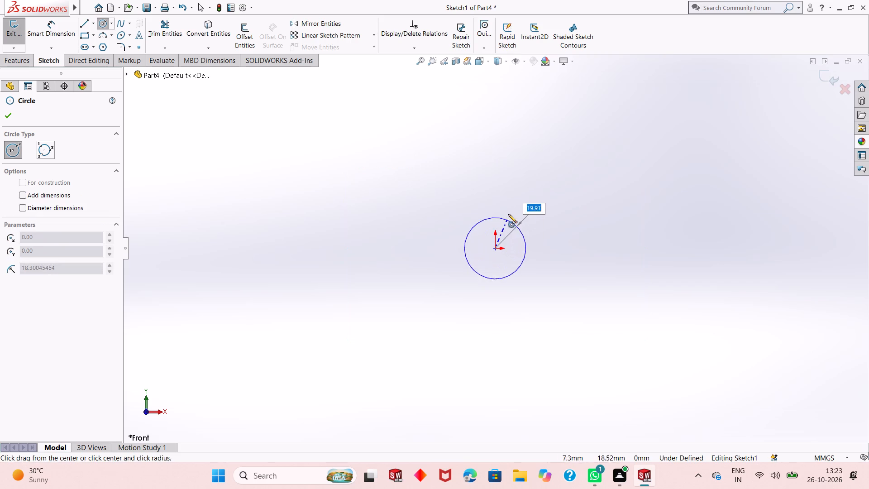
{"action": "left_click", "coordinate": [506, 173]}
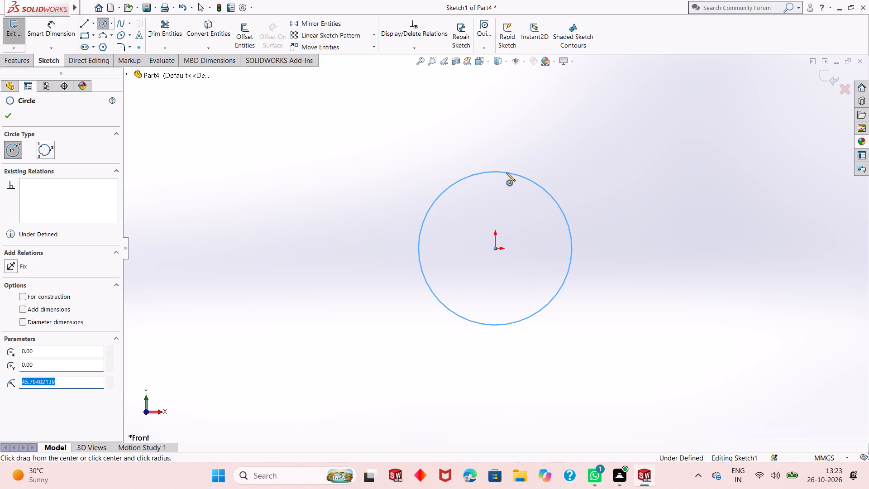
{"action": "left_click", "coordinate": [656, 246]}
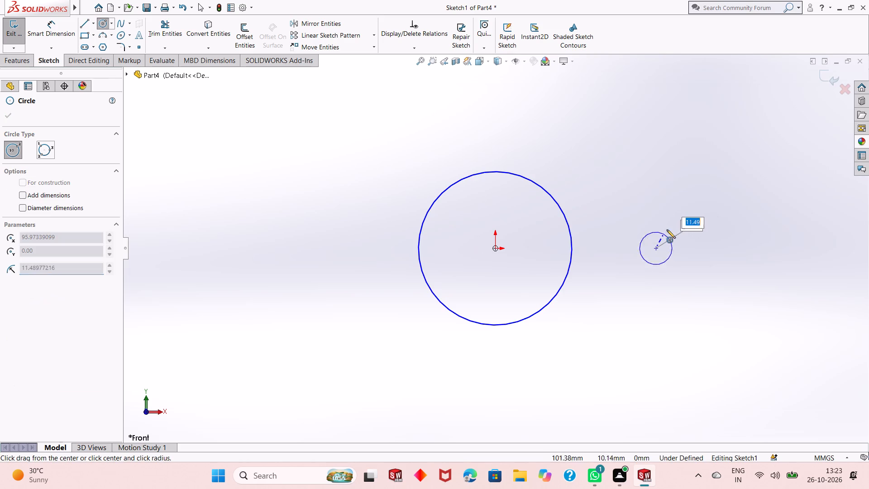
{"action": "left_click", "coordinate": [669, 218]}
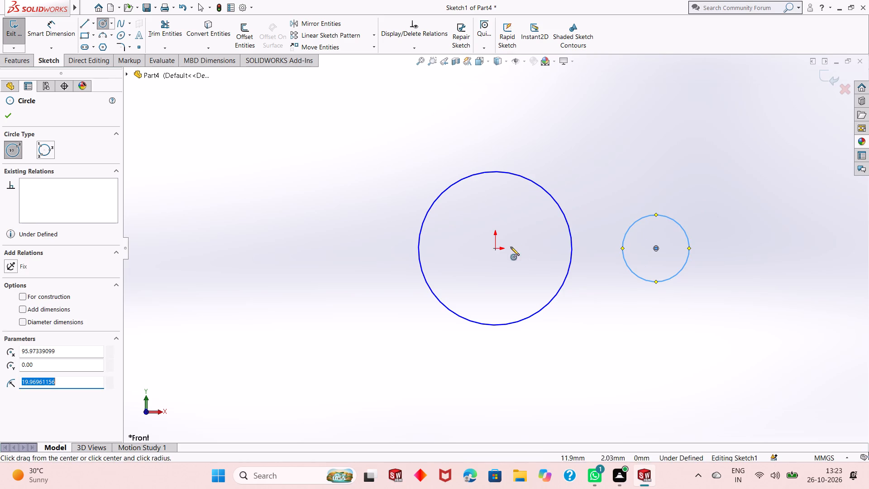
{"action": "left_click", "coordinate": [360, 249]}
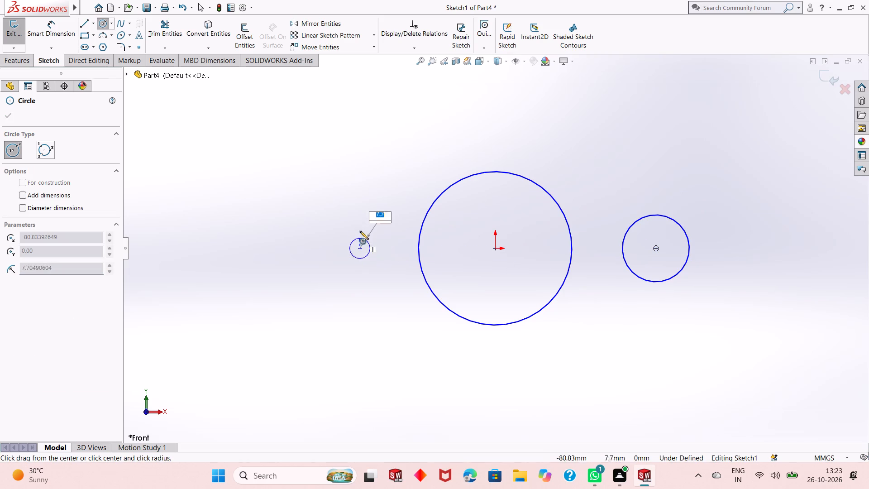
{"action": "left_click", "coordinate": [359, 216]}
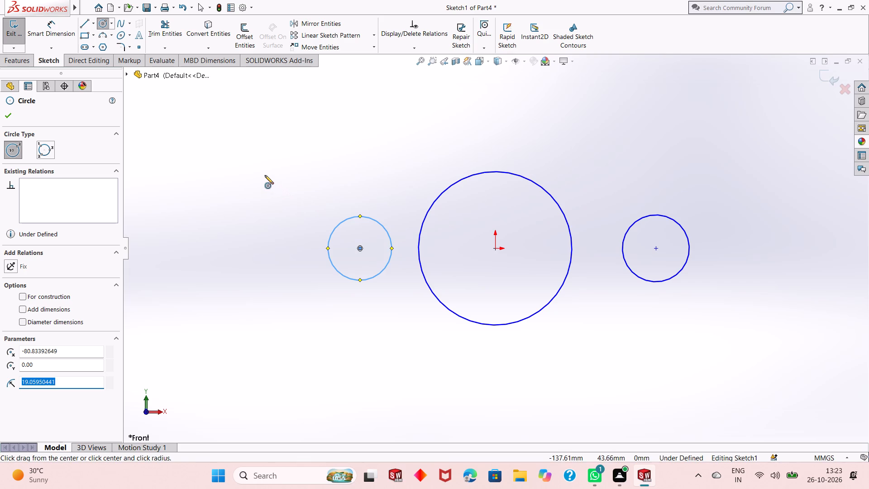
{"action": "right_click", "coordinate": [264, 175]}
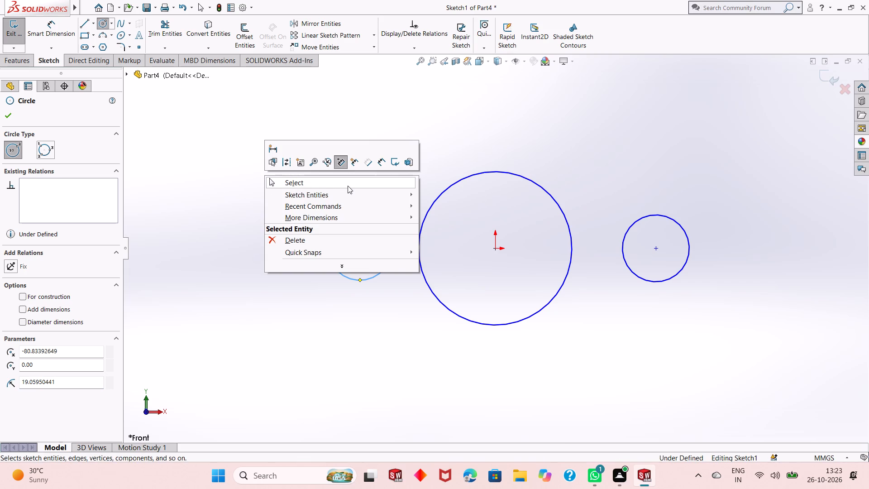
{"action": "left_click", "coordinate": [348, 186]}
Dimension the central circle at the origin with a diameter of 40 mm.
{"action": "left_click", "coordinate": [48, 40]}
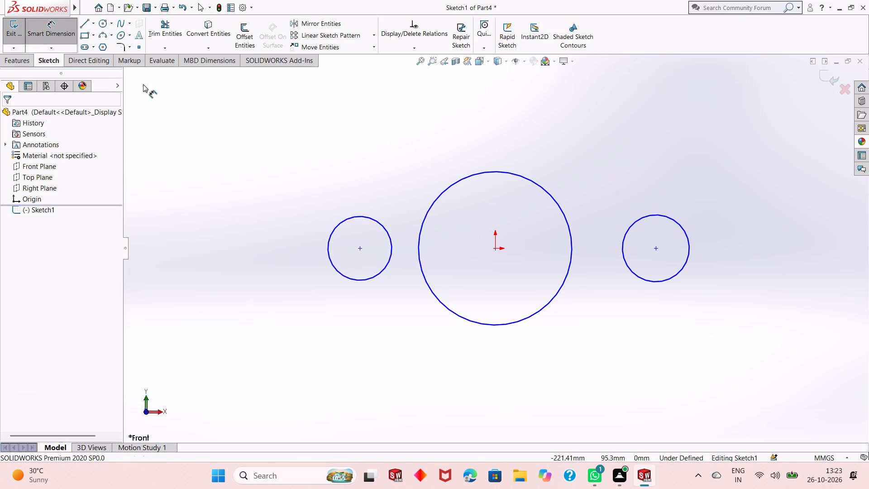
{"action": "left_click", "coordinate": [436, 299]}
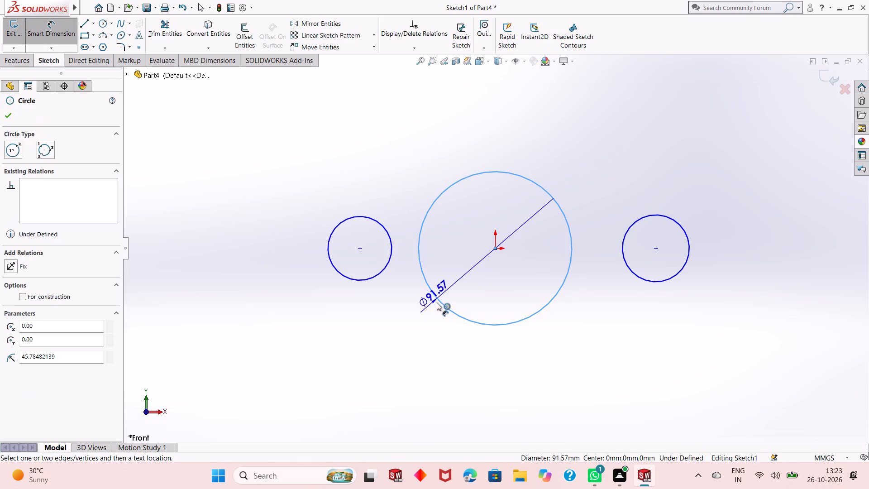
{"action": "left_click", "coordinate": [346, 375]}
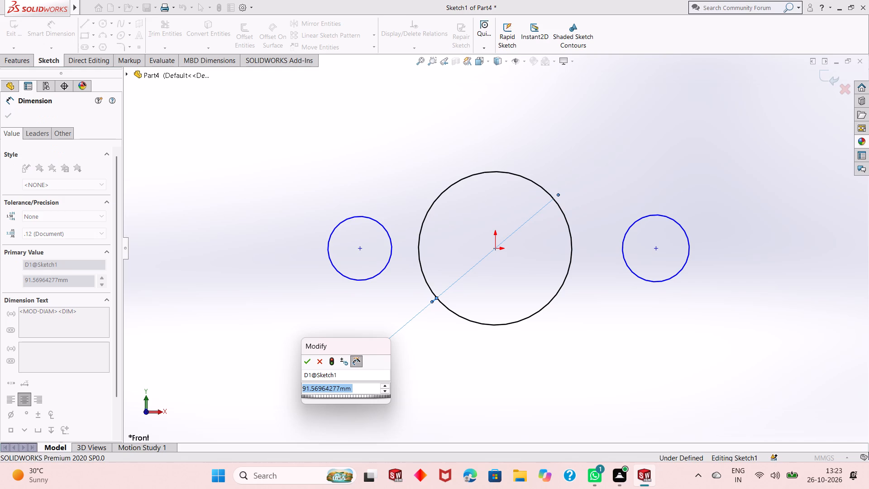
{"action": "type", "text": "40"}
{"action": "key", "text": "Return"}
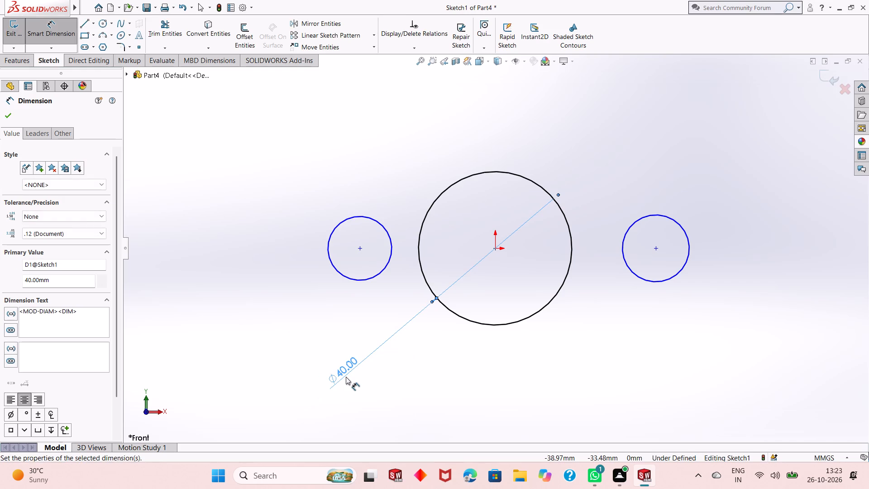
Dimension the small circle right of the origin with a diameter of 20 mm.
{"action": "left_click", "coordinate": [663, 280]}
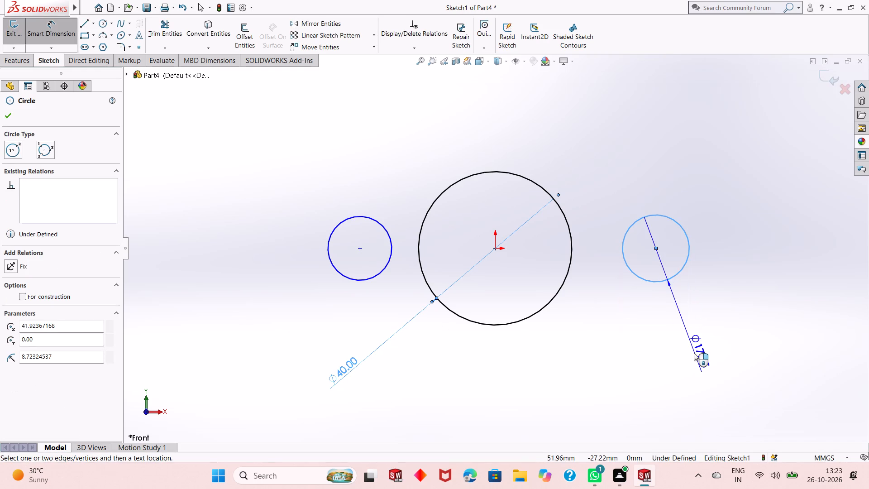
{"action": "left_click", "coordinate": [694, 353]}
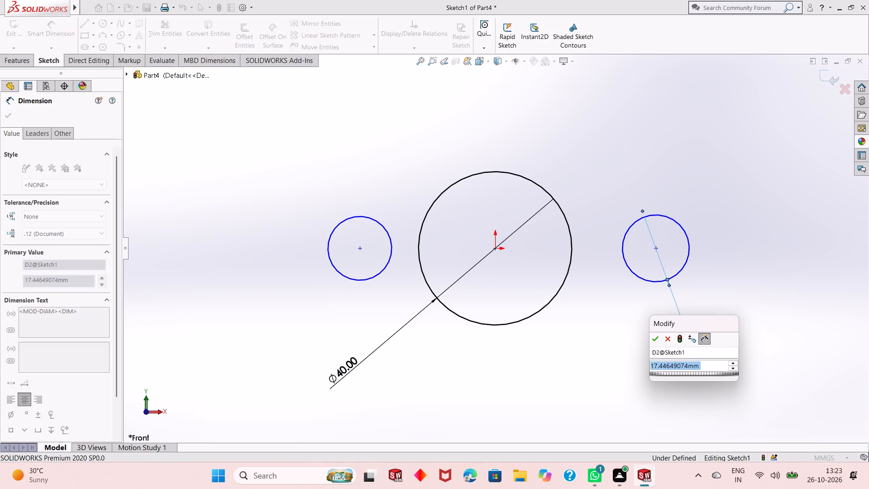
{"action": "type", "text": "20"}
{"action": "key", "text": "Return"}
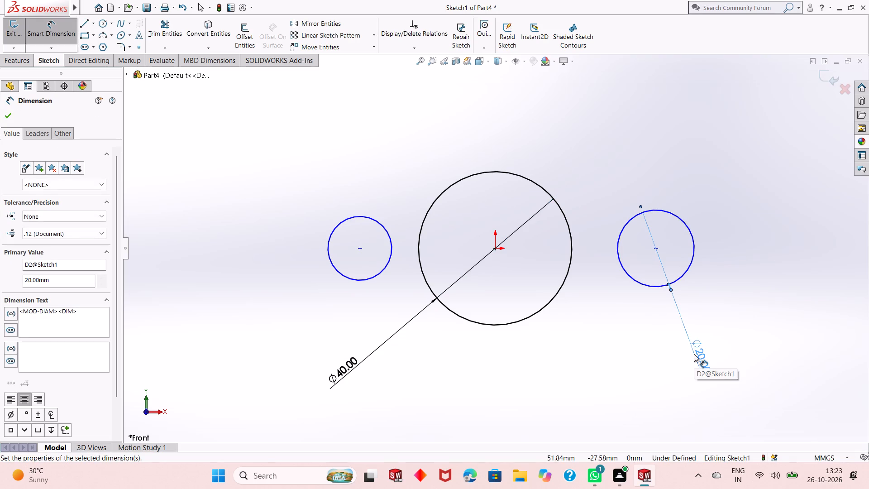
Dimension the horizontal distance between the centres of the two small circles as 50 mm.
{"action": "left_click", "coordinate": [655, 249]}
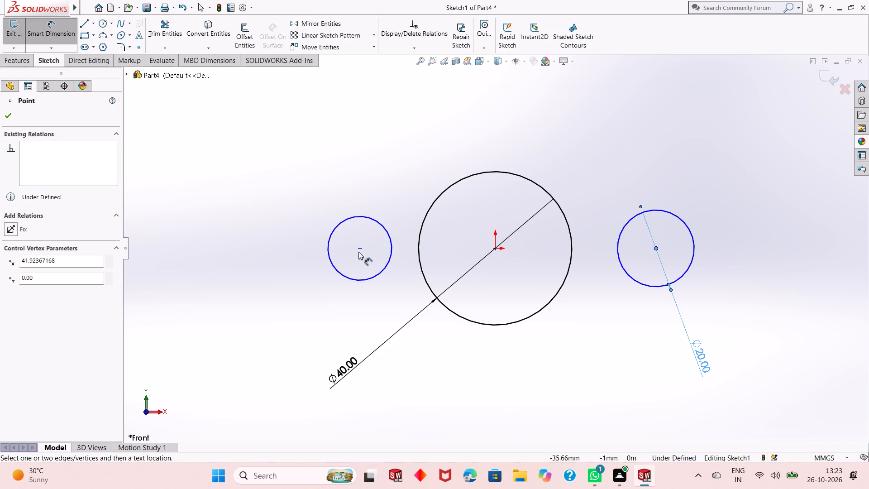
{"action": "left_click", "coordinate": [358, 249]}
{"action": "left_click", "coordinate": [453, 391]}
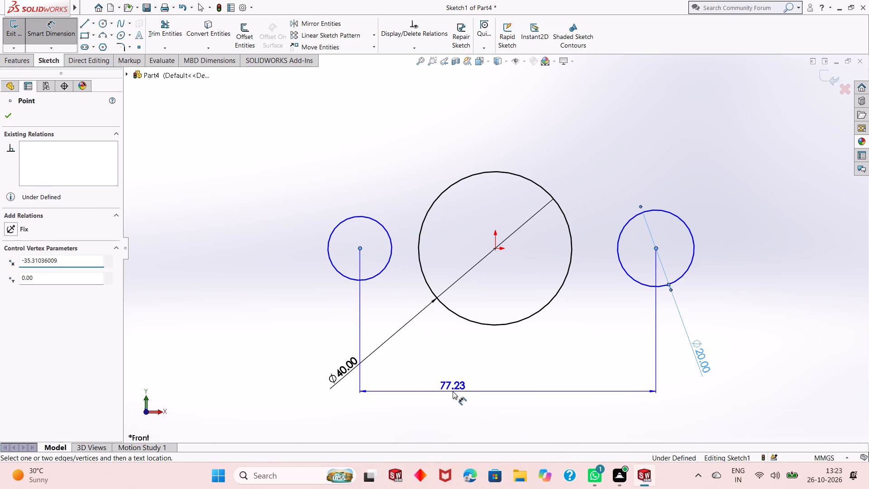
{"action": "type", "text": "50"}
{"action": "key", "text": "Return"}
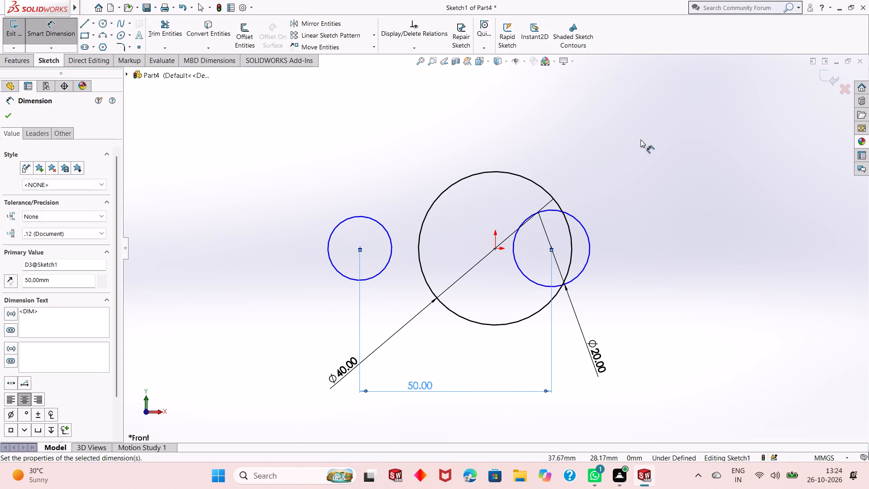
{"action": "right_click", "coordinate": [641, 139]}
{"action": "left_click", "coordinate": [658, 173]}
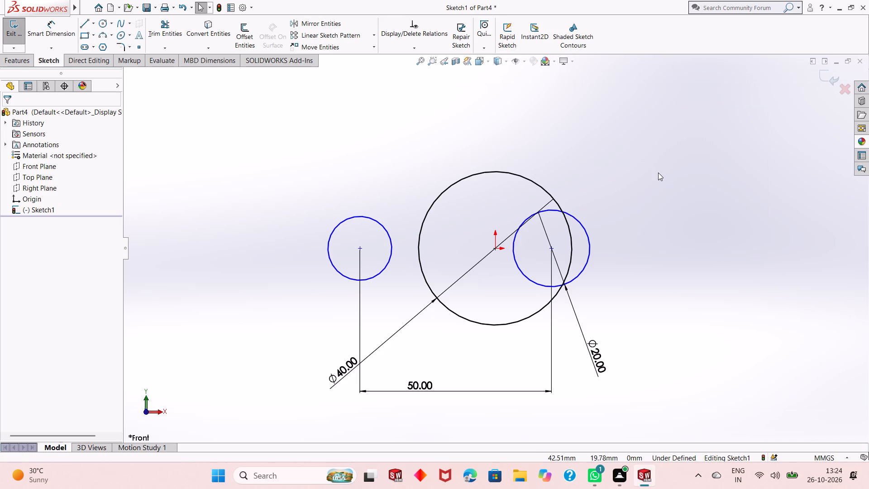
Draw a vertical construction centerline about 7 mm long downward from the origin.
{"action": "left_click", "coordinate": [95, 27]}
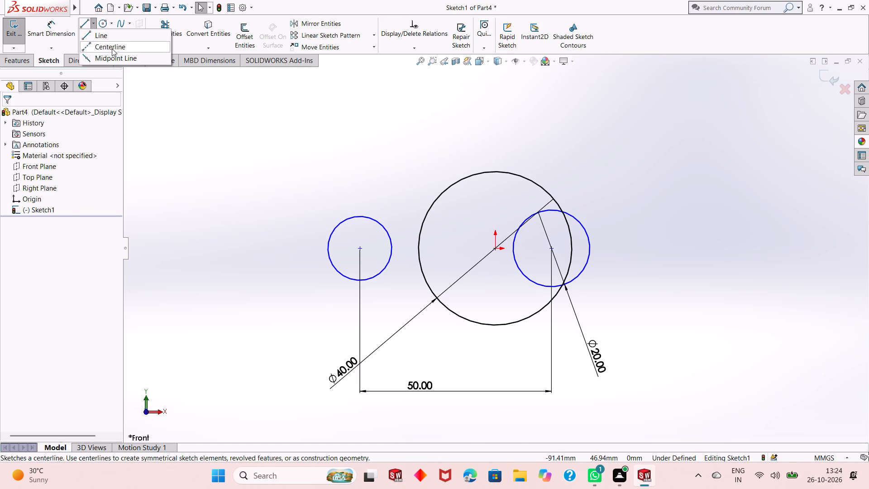
{"action": "left_click", "coordinate": [112, 48]}
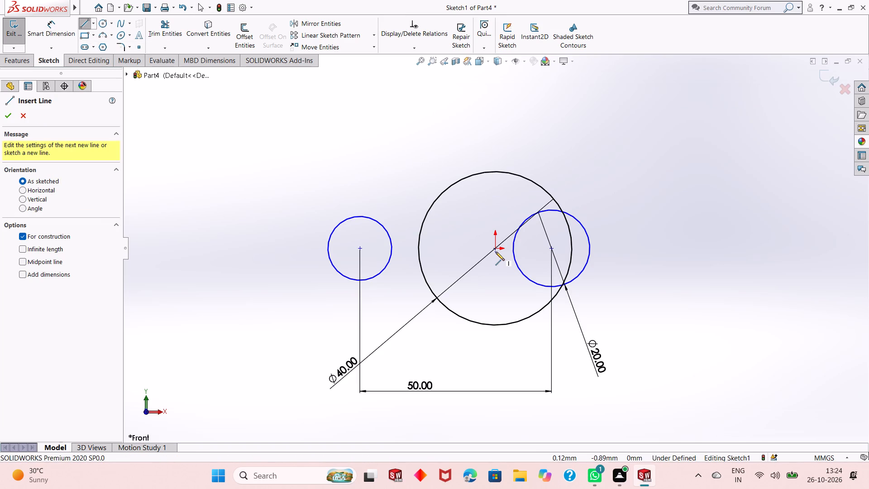
{"action": "left_click", "coordinate": [496, 249]}
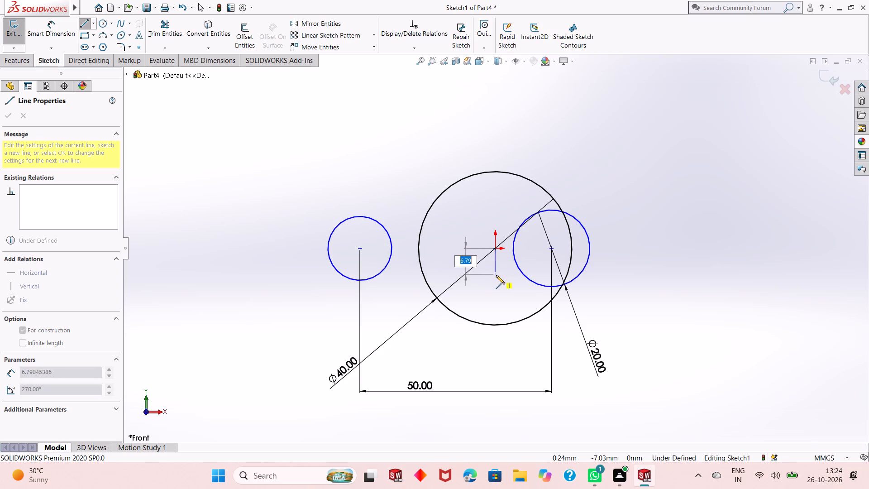
{"action": "left_click", "coordinate": [496, 277]}
{"action": "right_click", "coordinate": [496, 278]}
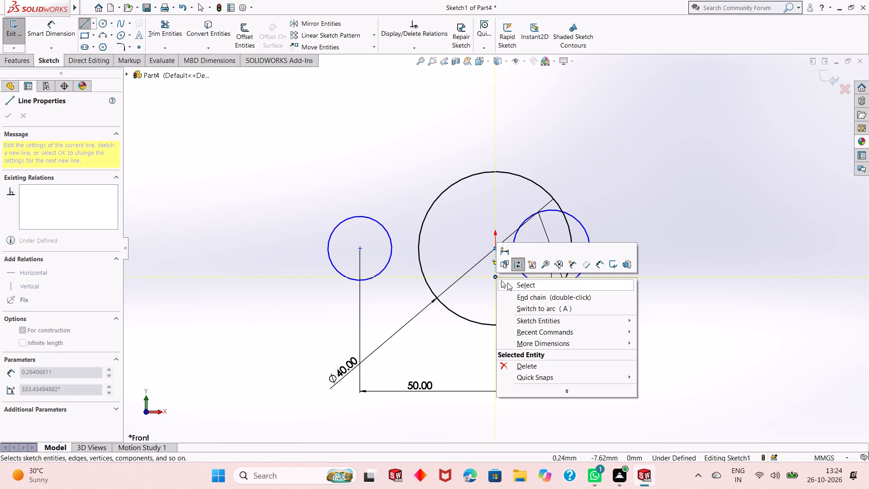
{"action": "left_click", "coordinate": [507, 283]}
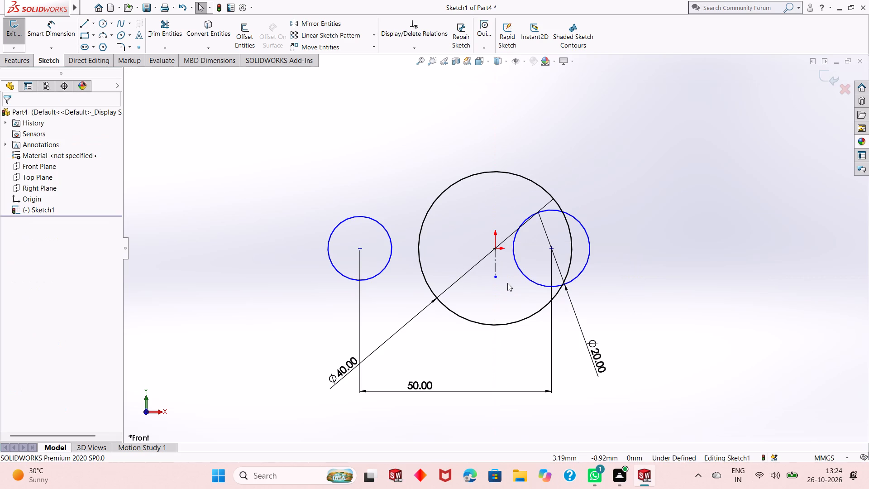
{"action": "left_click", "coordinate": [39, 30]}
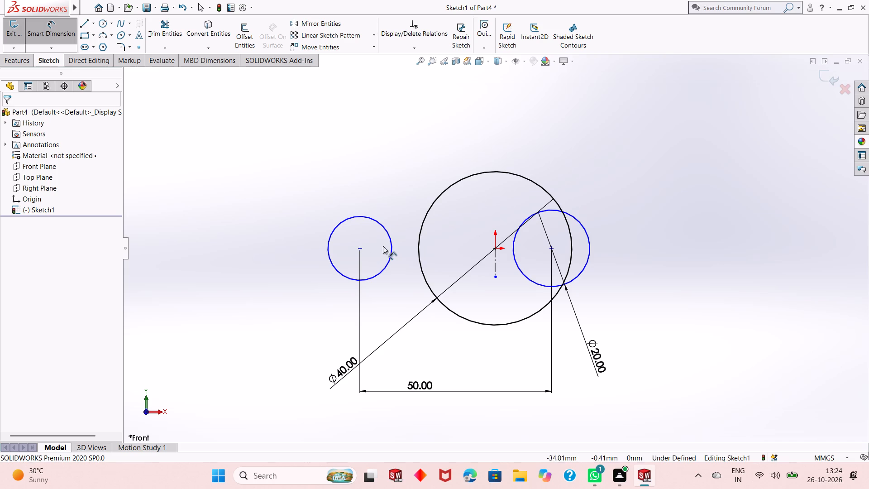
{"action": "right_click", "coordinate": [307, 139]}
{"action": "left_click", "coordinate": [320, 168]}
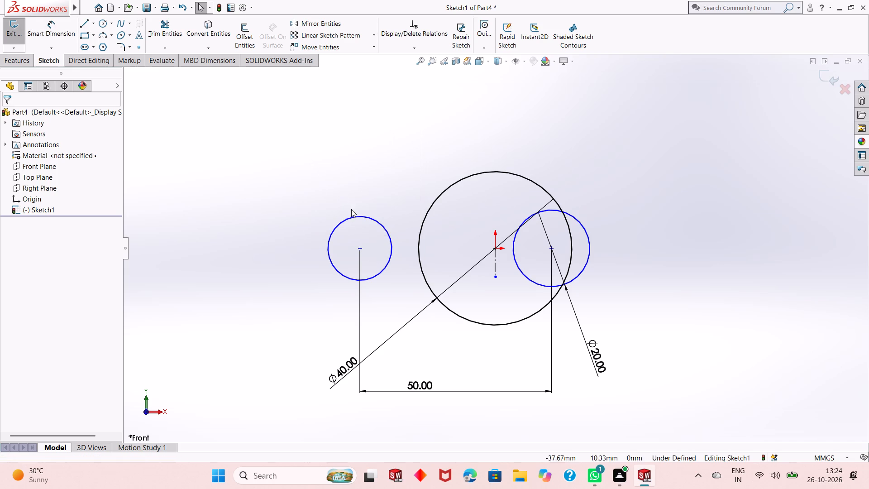
Add an Equal relation between the left small circle and the right 20 mm circle.
{"action": "left_click", "coordinate": [356, 217]}
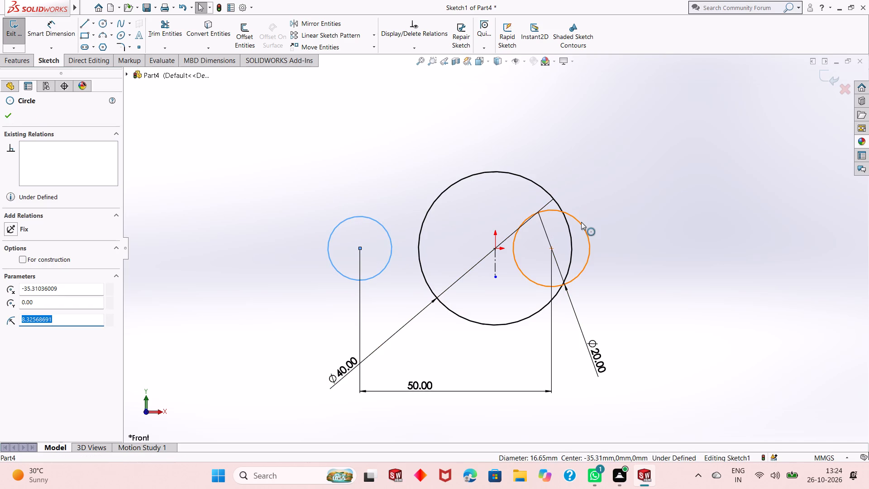
{"action": "left_click", "coordinate": [581, 222], "text": "ctrl"}
{"action": "left_click", "coordinate": [647, 184]}
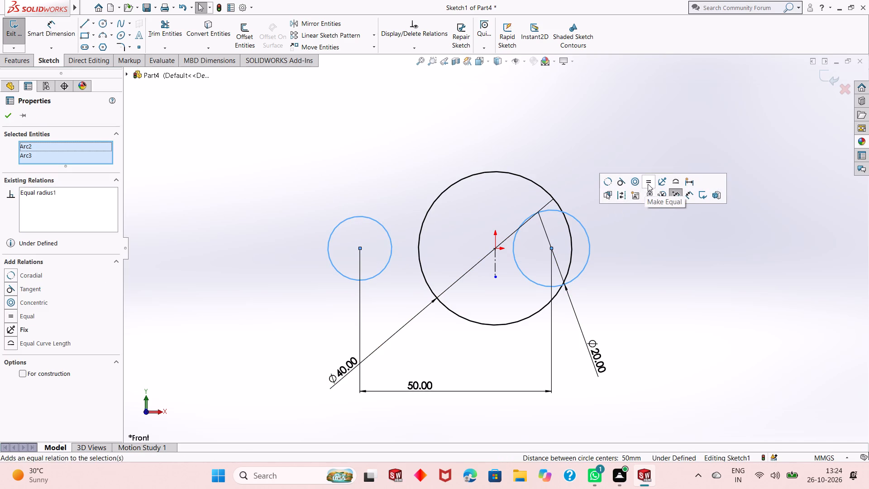
{"action": "left_click", "coordinate": [11, 113]}
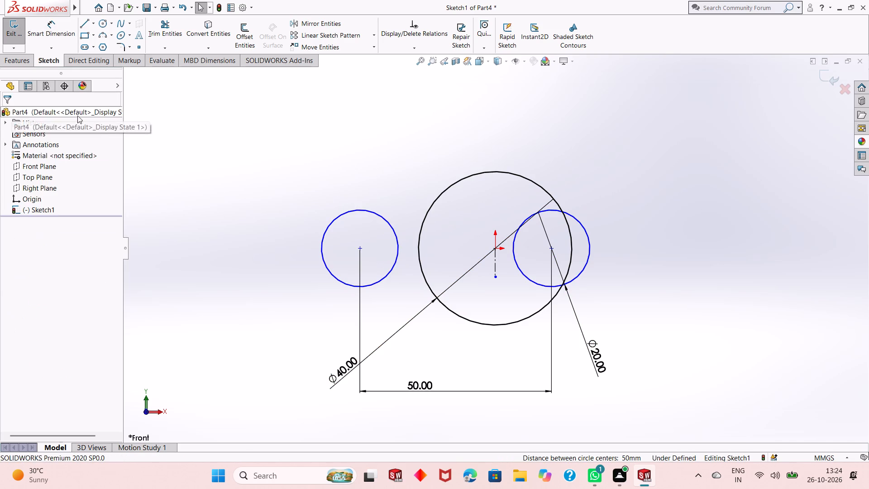
Make the centre points of the two small circles symmetric about the vertical centerline.
{"action": "left_click", "coordinate": [360, 249]}
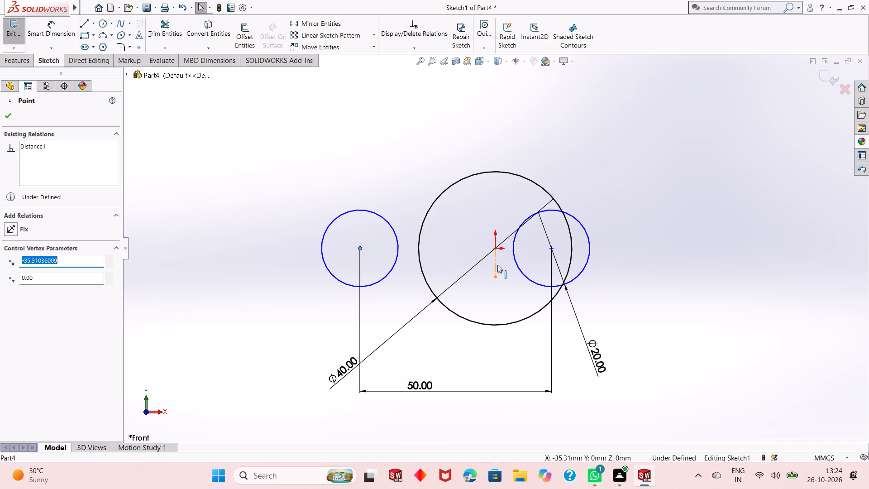
{"action": "left_click", "coordinate": [497, 265], "text": "ctrl"}
{"action": "left_click", "coordinate": [551, 248], "text": "ctrl"}
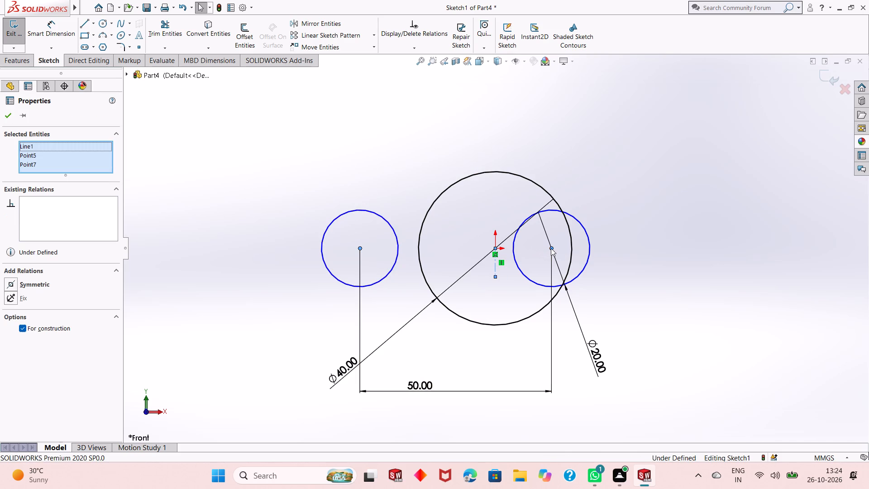
{"action": "left_click", "coordinate": [583, 210]}
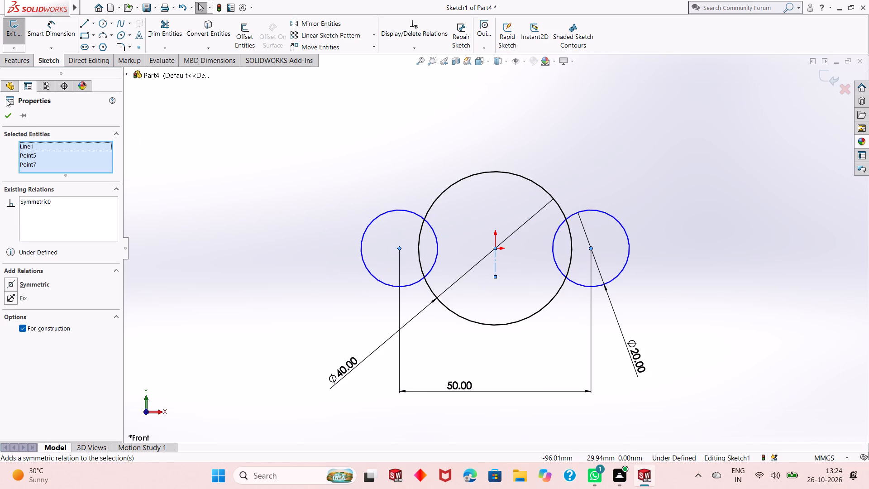
Add a Horizontal relation between the left small circle's centre, the origin centre point and the right small circle's centre.
{"action": "left_click", "coordinate": [9, 118]}
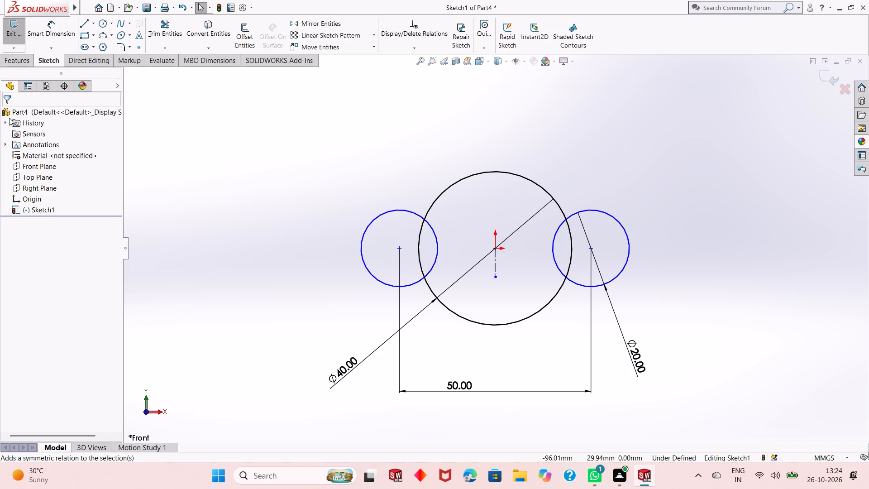
{"action": "left_click", "coordinate": [399, 249]}
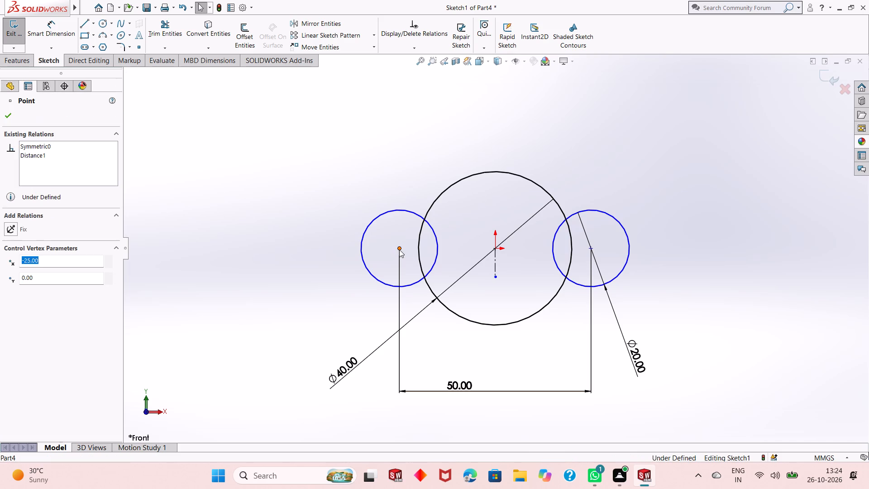
{"action": "left_click", "coordinate": [497, 247], "text": "ctrl"}
{"action": "left_click", "coordinate": [592, 247], "text": "ctrl"}
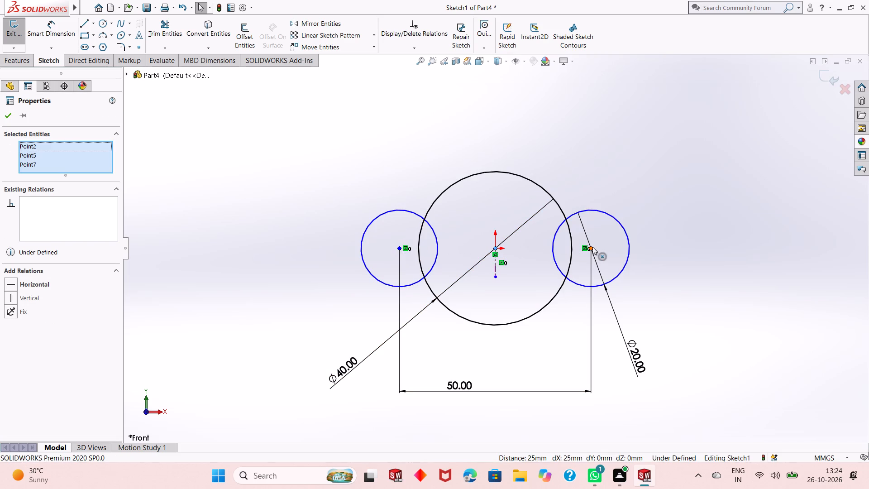
{"action": "left_click", "coordinate": [623, 209]}
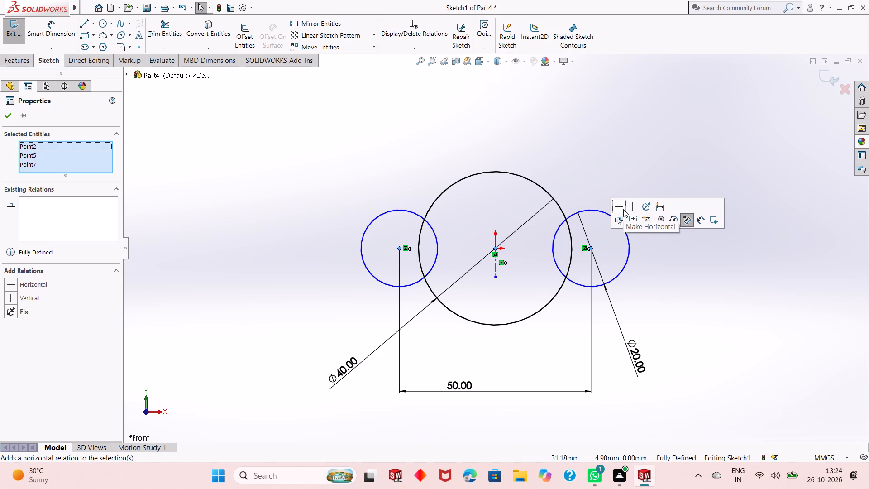
{"action": "left_click", "coordinate": [8, 117]}
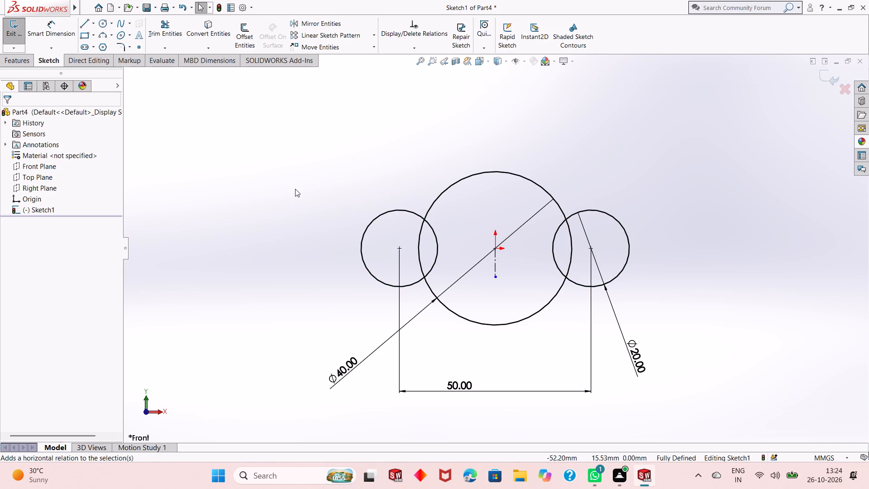
Draw an upper line tangent to both the left small circle and the 40 mm central circle.
{"action": "scroll", "coordinate": [497, 296], "scroll_direction": "up", "scroll_amount": 1}
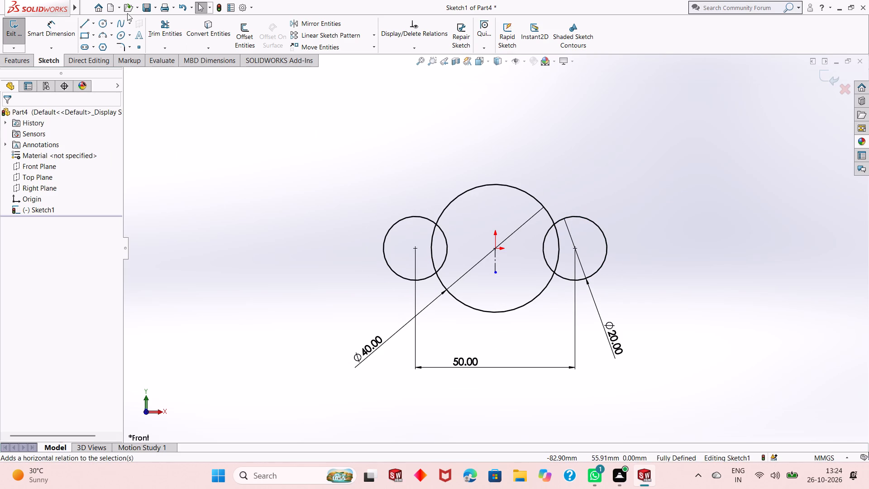
{"action": "left_click", "coordinate": [88, 25]}
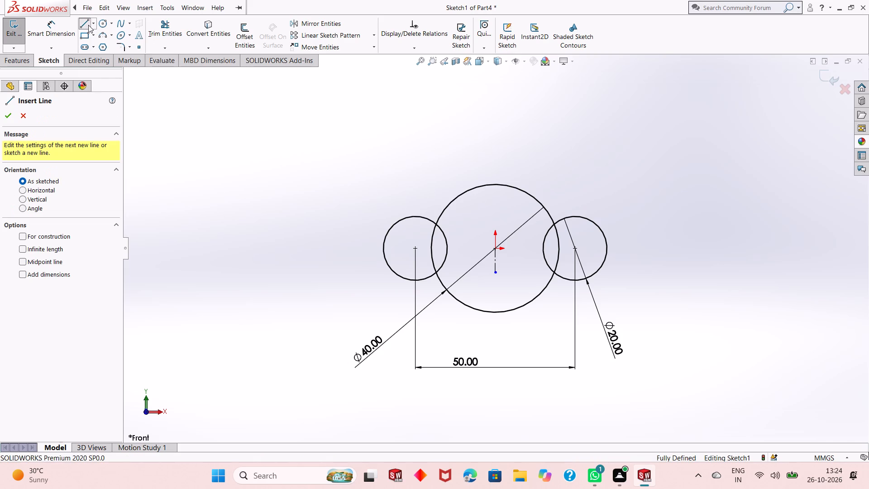
{"action": "left_click", "coordinate": [401, 218]}
{"action": "left_click", "coordinate": [472, 190]}
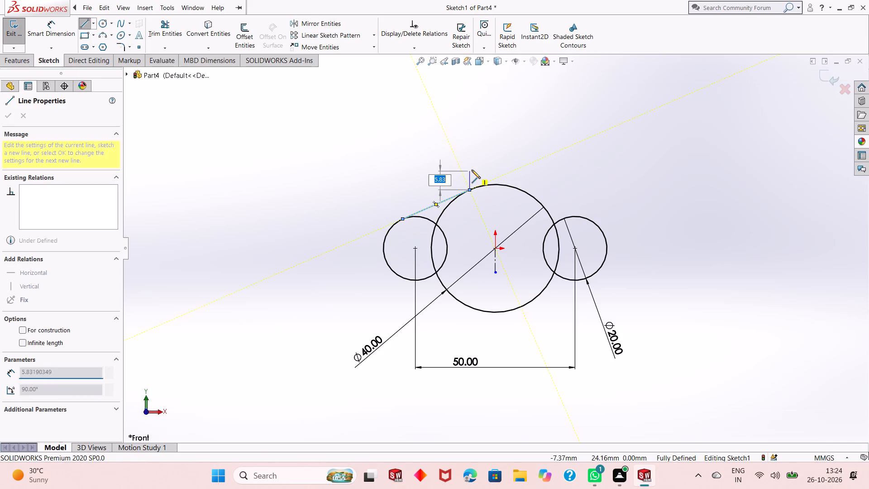
{"action": "right_click", "coordinate": [472, 170]}
{"action": "left_click", "coordinate": [482, 174]}
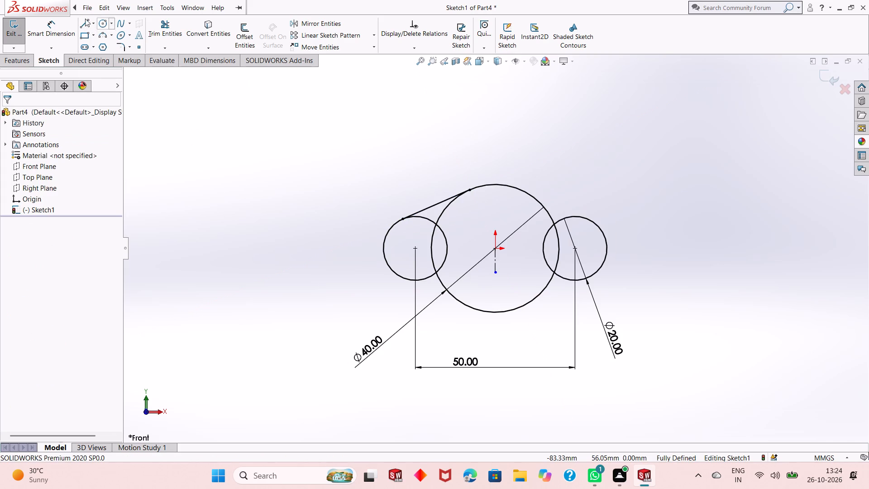
Draw a line about 23 mm long from the underside of the left small circle to the underside of the 40 mm circle.
{"action": "left_click", "coordinate": [82, 26]}
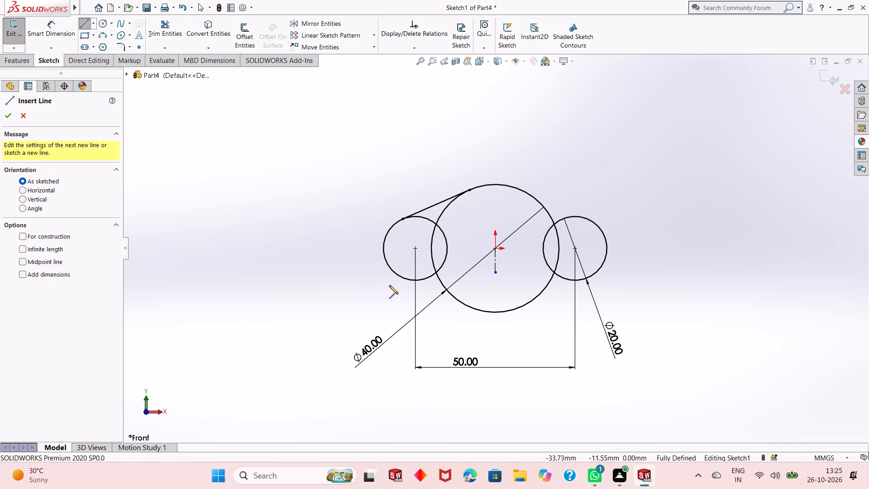
{"action": "left_click", "coordinate": [403, 278]}
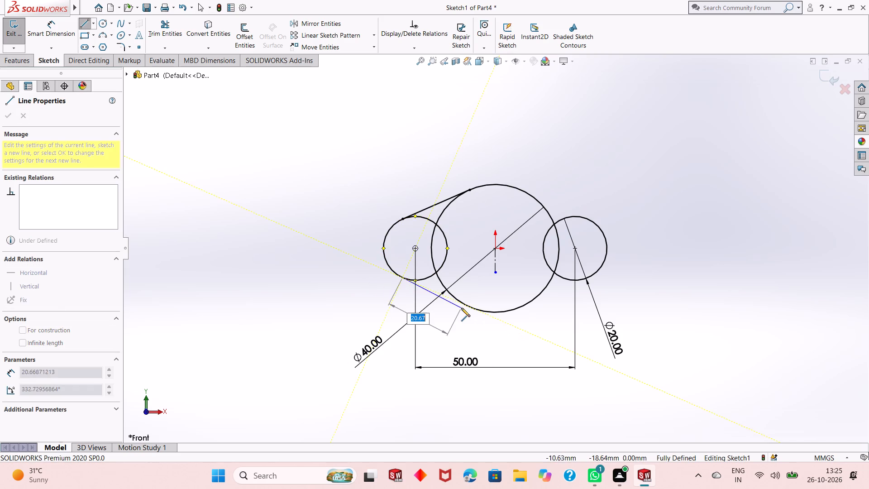
{"action": "left_click", "coordinate": [468, 306]}
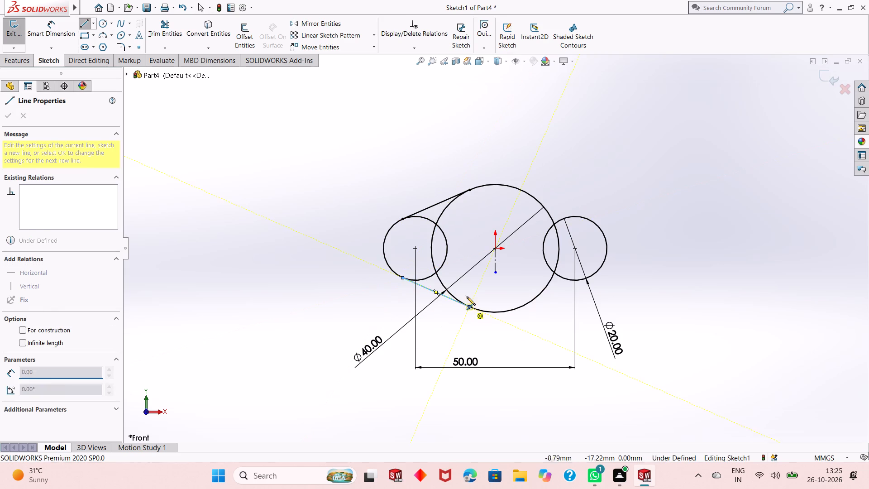
{"action": "right_click", "coordinate": [463, 259]}
{"action": "left_click", "coordinate": [476, 266]}
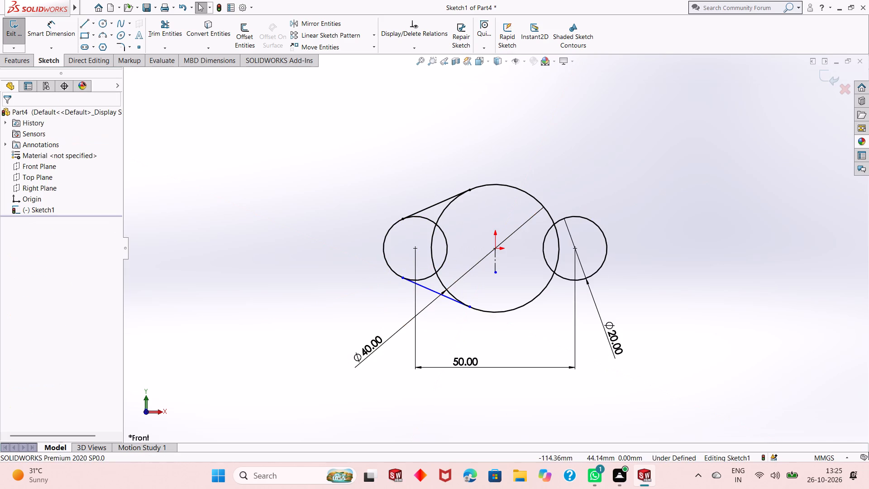
Draw an upper tangent line about 23 mm long from the 40 mm circle to the right small circle.
{"action": "left_click", "coordinate": [84, 21]}
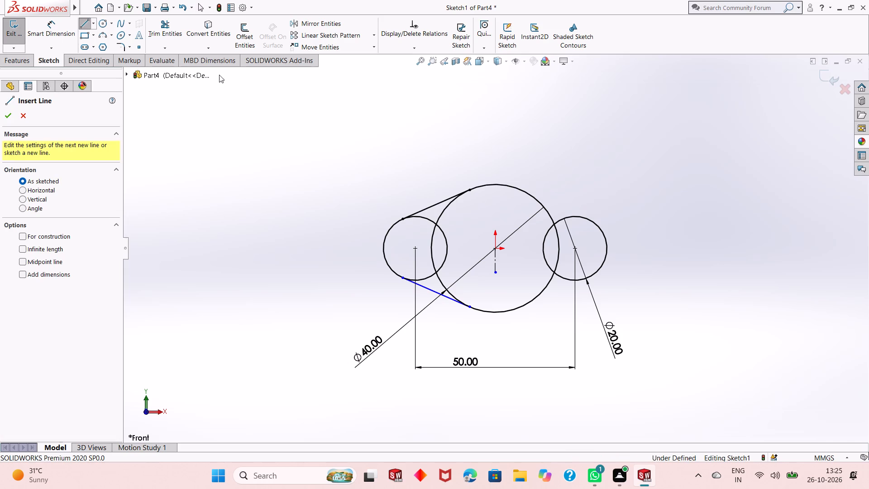
{"action": "left_click", "coordinate": [527, 193]}
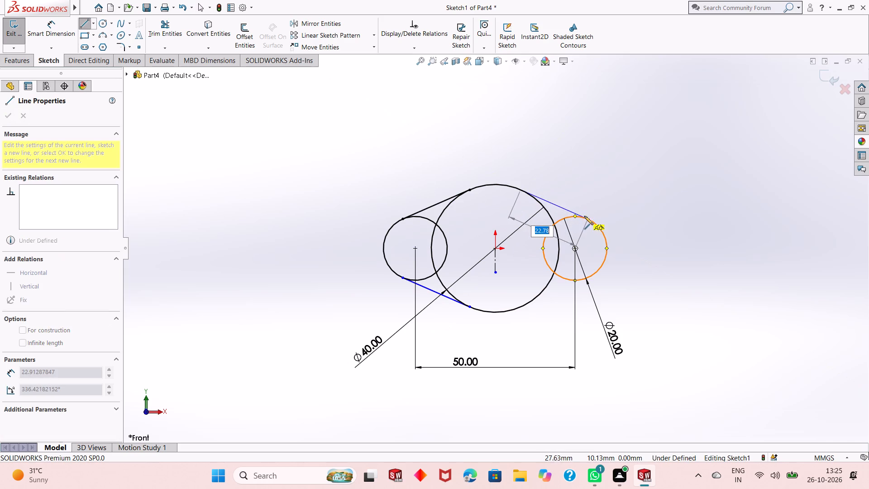
{"action": "left_click", "coordinate": [585, 216]}
{"action": "right_click", "coordinate": [569, 185]}
{"action": "left_click", "coordinate": [586, 194]}
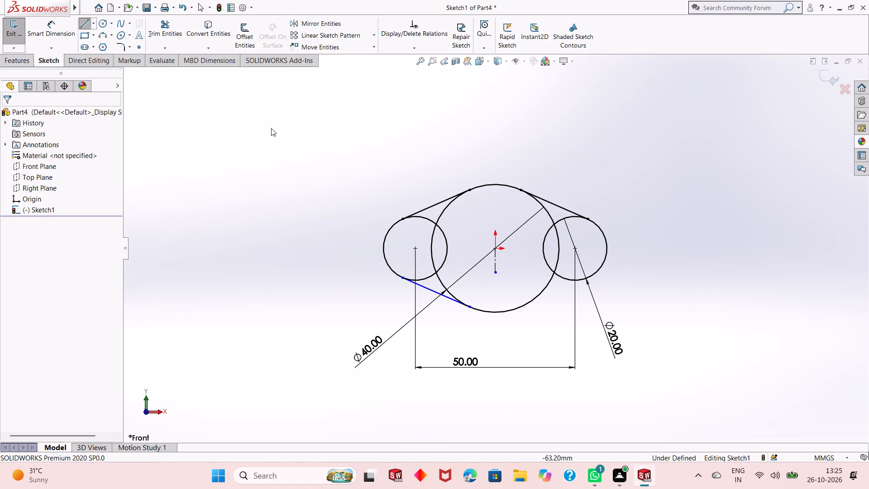
Draw a lower tangent line from the underside of the 40 mm circle to the underside of the right small circle.
{"action": "left_click", "coordinate": [83, 24]}
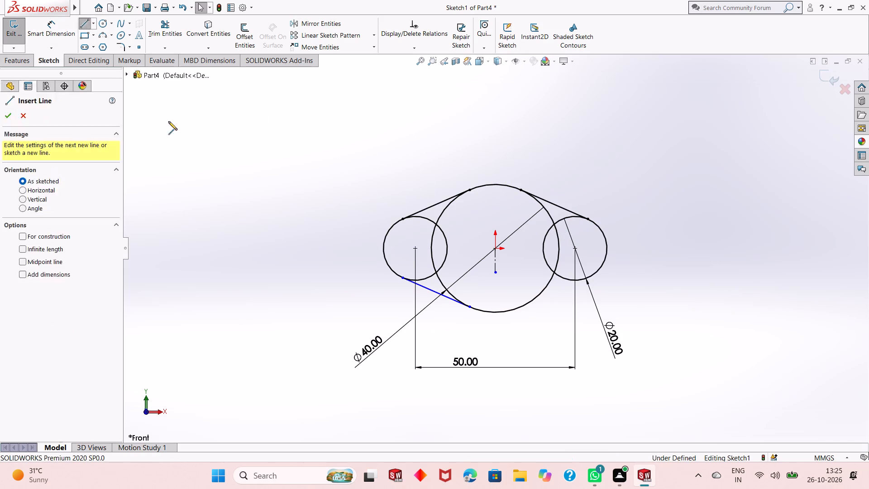
{"action": "left_click", "coordinate": [527, 302]}
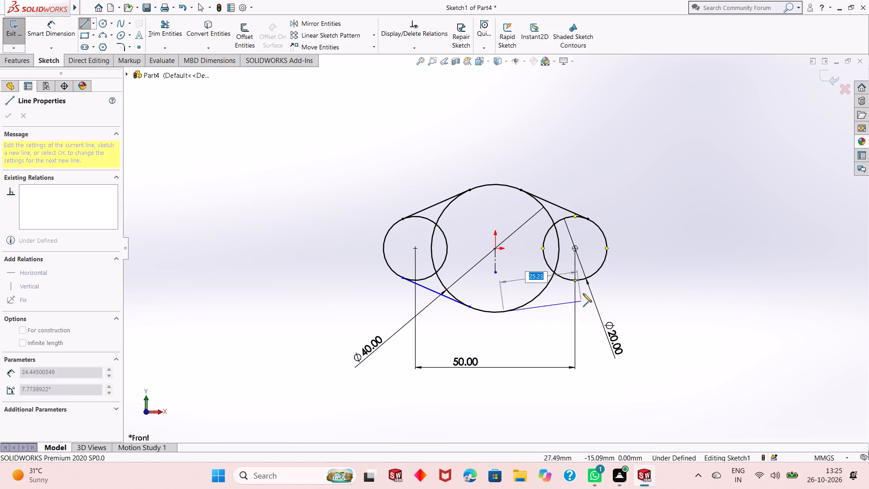
{"action": "left_click", "coordinate": [592, 273]}
{"action": "right_click", "coordinate": [249, 261]}
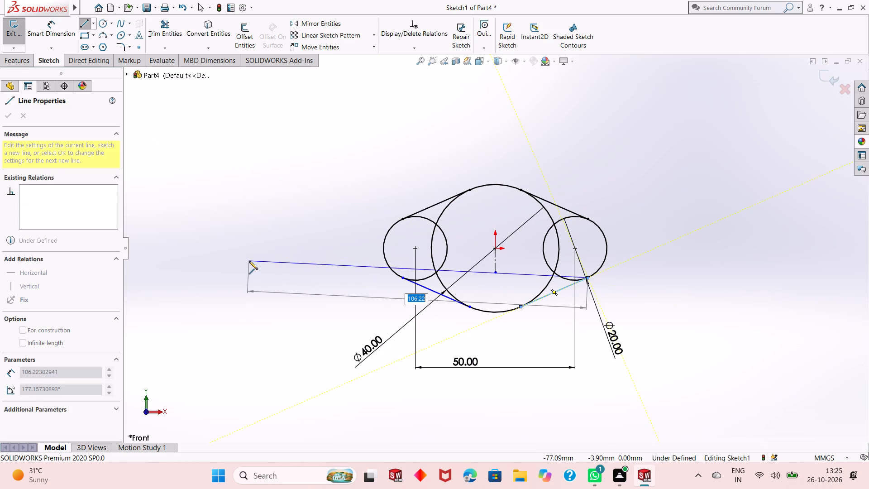
{"action": "left_click", "coordinate": [280, 267]}
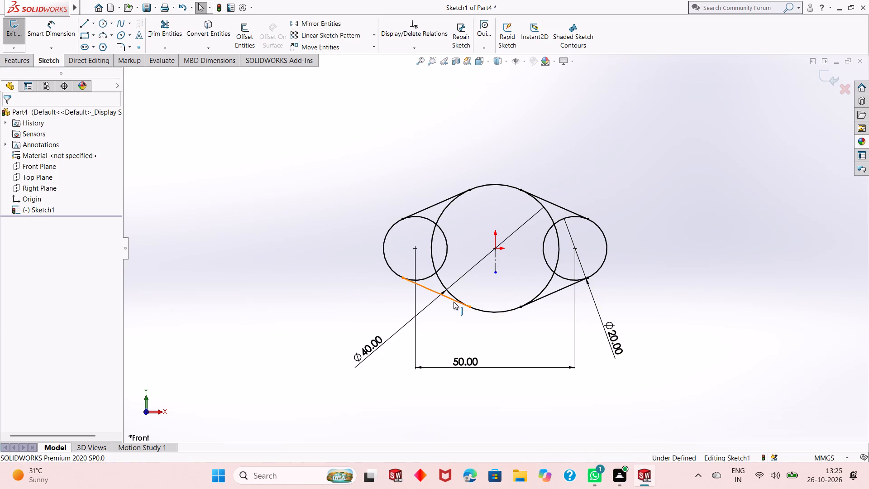
Apply Tangent relations between the lower-left line and both the 40 mm central circle and the left small circle.
{"action": "left_click", "coordinate": [454, 302]}
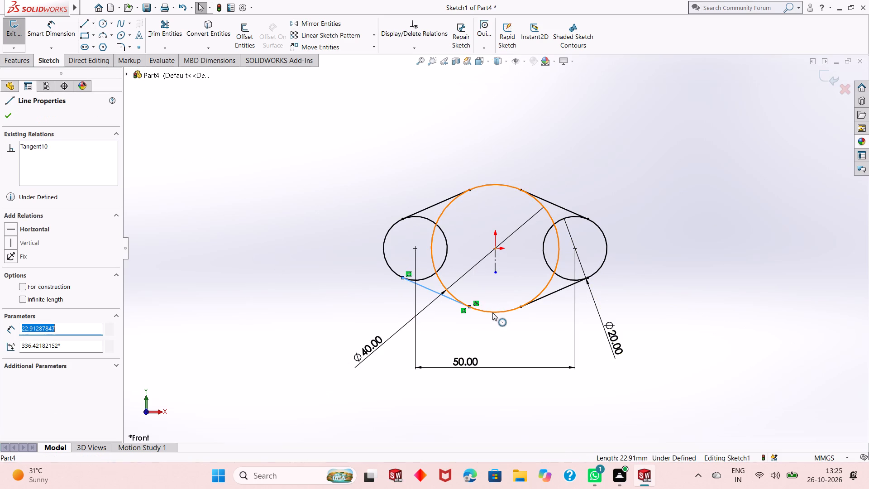
{"action": "left_click", "coordinate": [492, 313], "text": "ctrl"}
{"action": "left_click", "coordinate": [518, 276]}
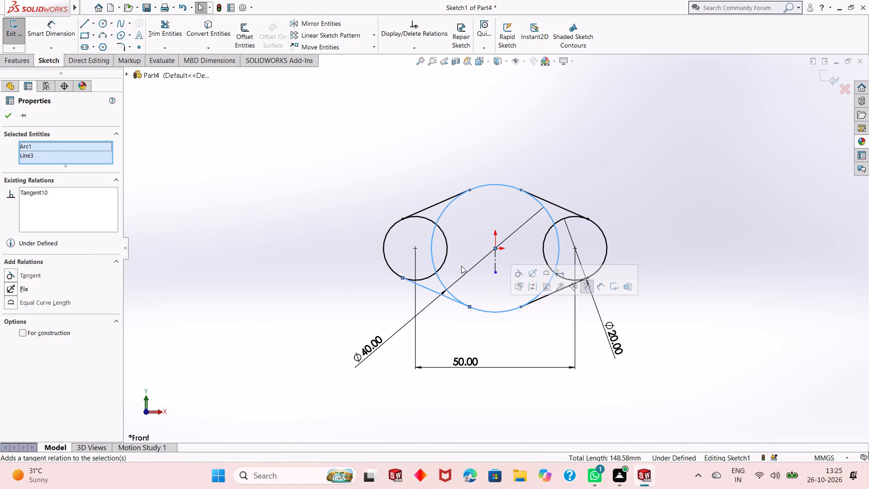
{"action": "left_click", "coordinate": [10, 120]}
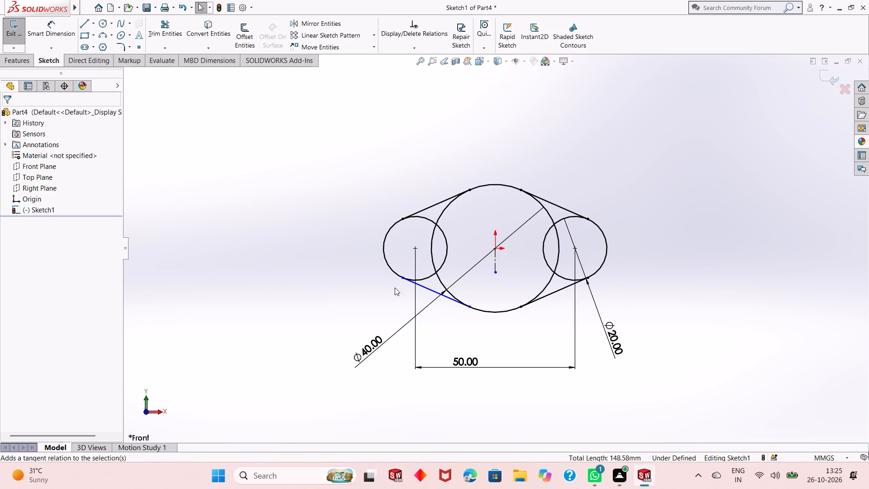
{"action": "left_click", "coordinate": [422, 289]}
{"action": "left_click", "coordinate": [420, 287]}
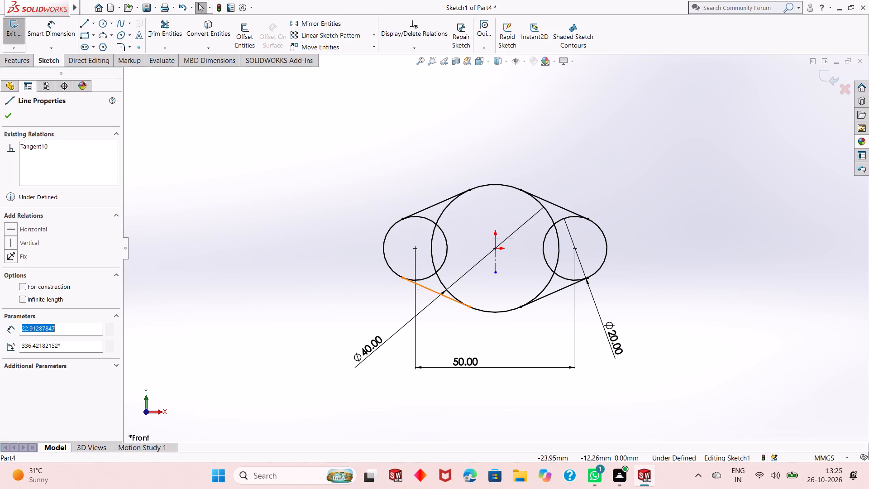
{"action": "left_click", "coordinate": [425, 279], "text": "ctrl"}
{"action": "left_click", "coordinate": [451, 237]}
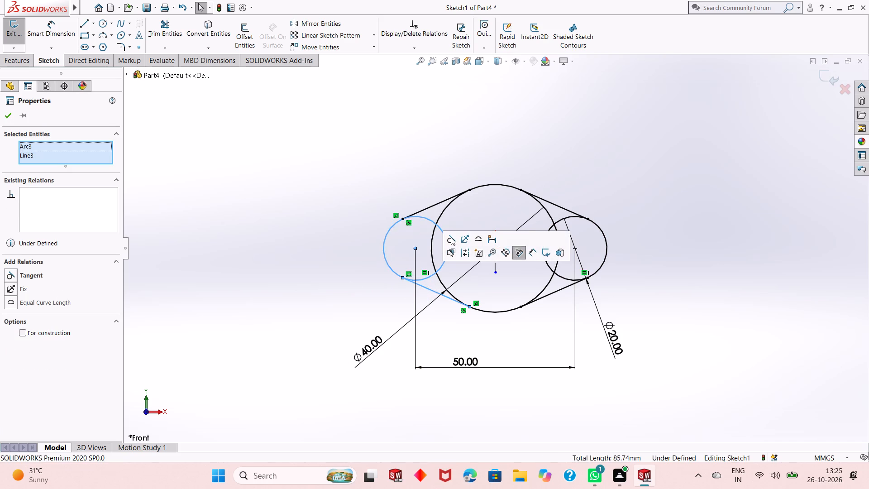
{"action": "left_click", "coordinate": [14, 119]}
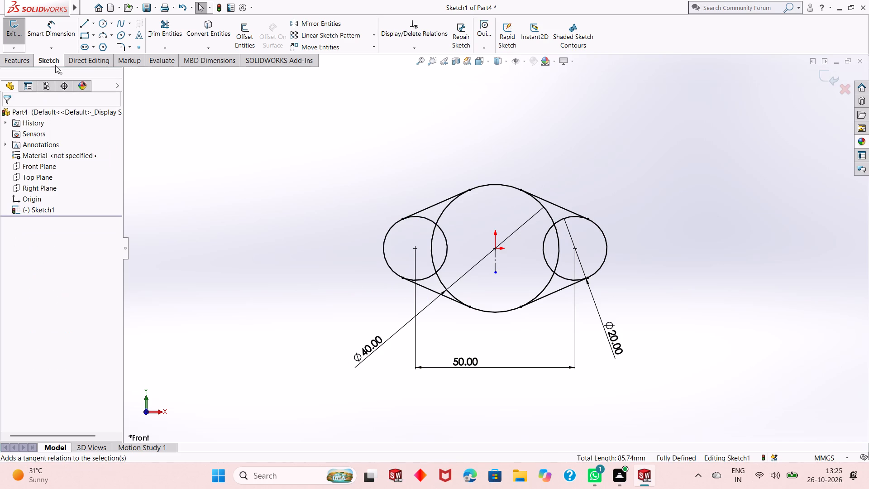
Trim to closest the inner arcs of the left small circle and central circle lying between the two left tangent lines.
{"action": "left_click", "coordinate": [170, 35]}
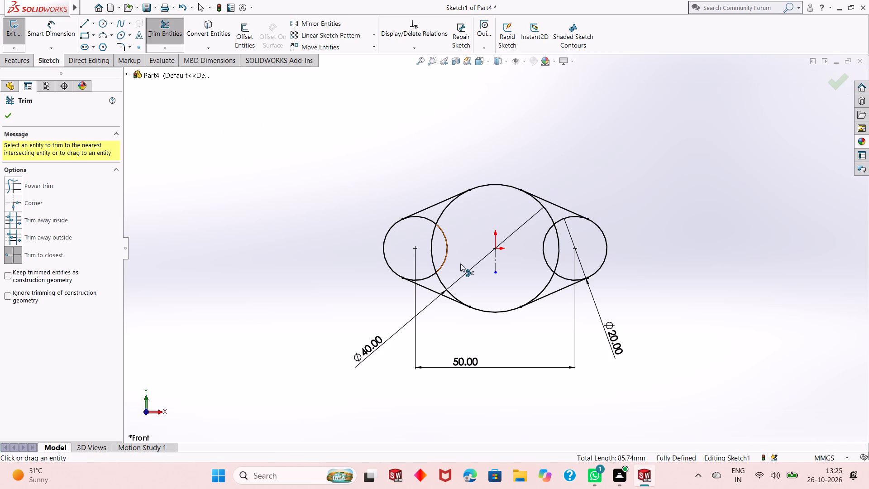
{"action": "left_click", "coordinate": [447, 243]}
{"action": "left_click", "coordinate": [441, 215]}
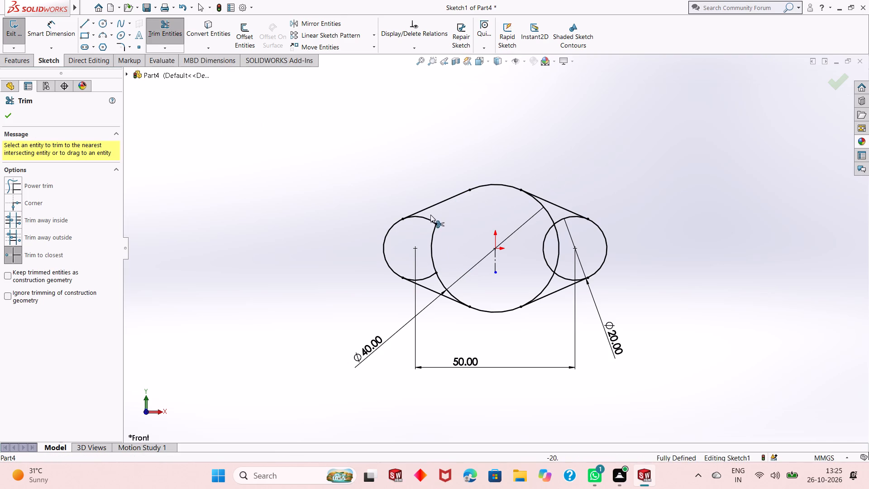
{"action": "left_click", "coordinate": [423, 219]}
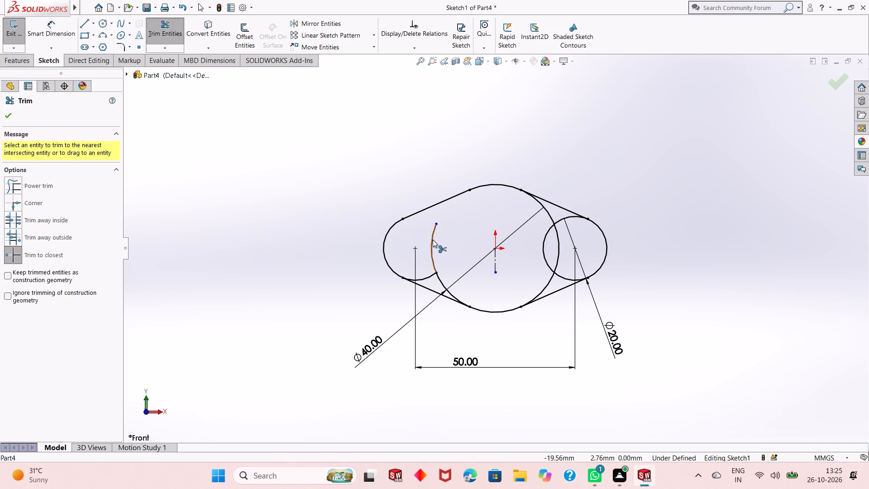
{"action": "left_click", "coordinate": [433, 240]}
{"action": "left_click", "coordinate": [425, 278]}
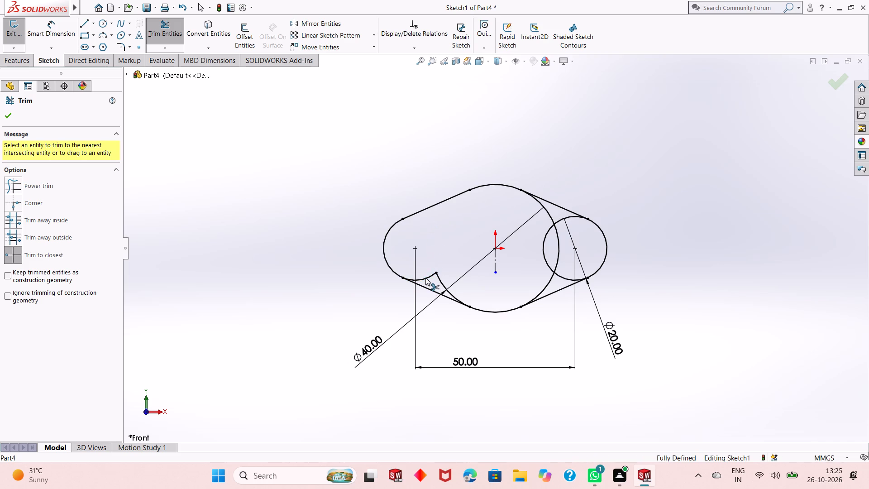
{"action": "left_click", "coordinate": [441, 280]}
Trim the inner arcs of the central circle and right small circle lying between the two right tangent lines.
{"action": "left_click", "coordinate": [537, 293]}
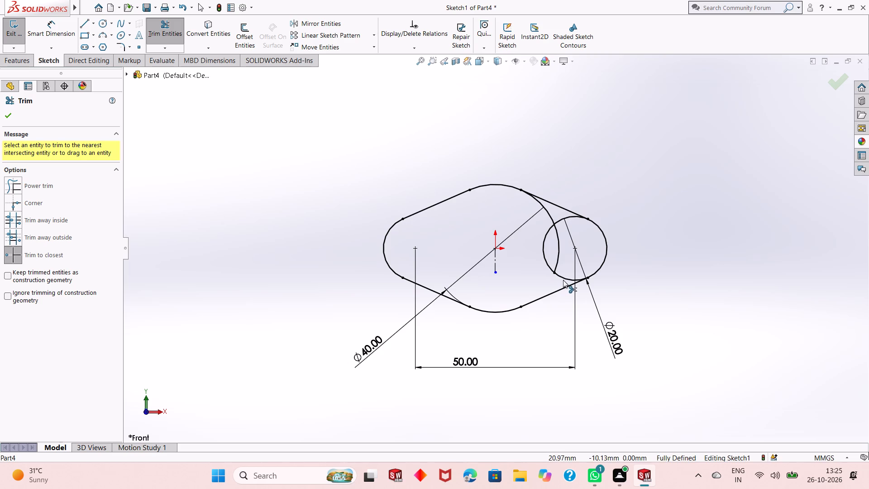
{"action": "left_click", "coordinate": [563, 280]}
{"action": "left_click", "coordinate": [557, 258]}
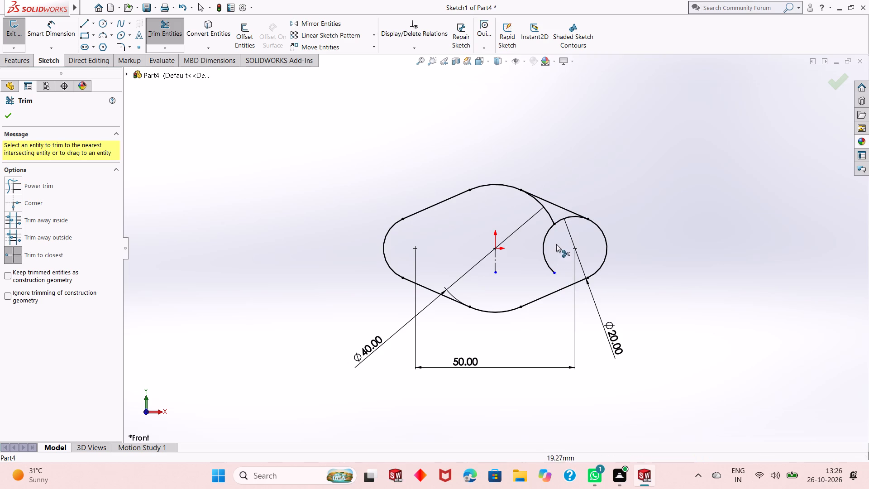
{"action": "left_click", "coordinate": [549, 232]}
{"action": "left_click", "coordinate": [569, 216]}
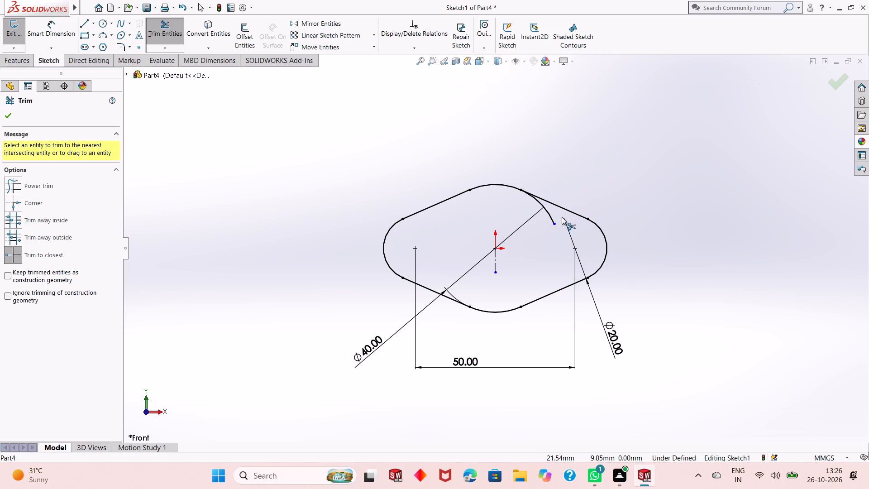
{"action": "left_click", "coordinate": [544, 211]}
{"action": "right_click", "coordinate": [228, 166]}
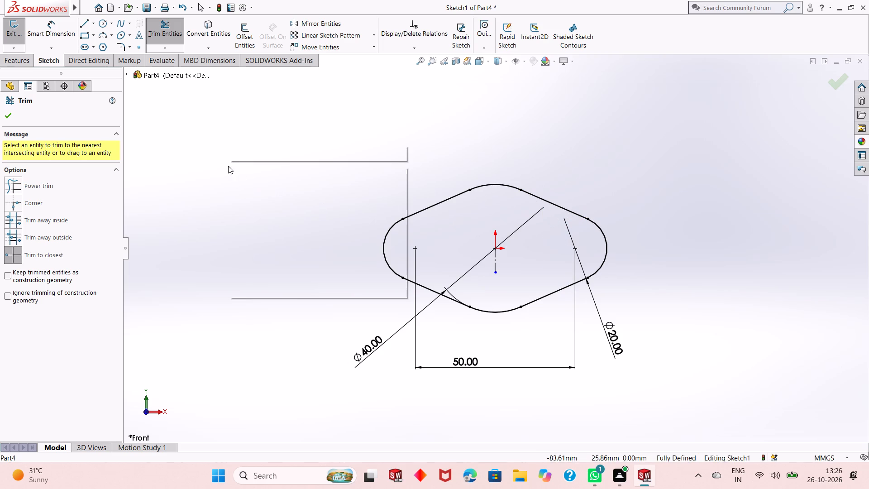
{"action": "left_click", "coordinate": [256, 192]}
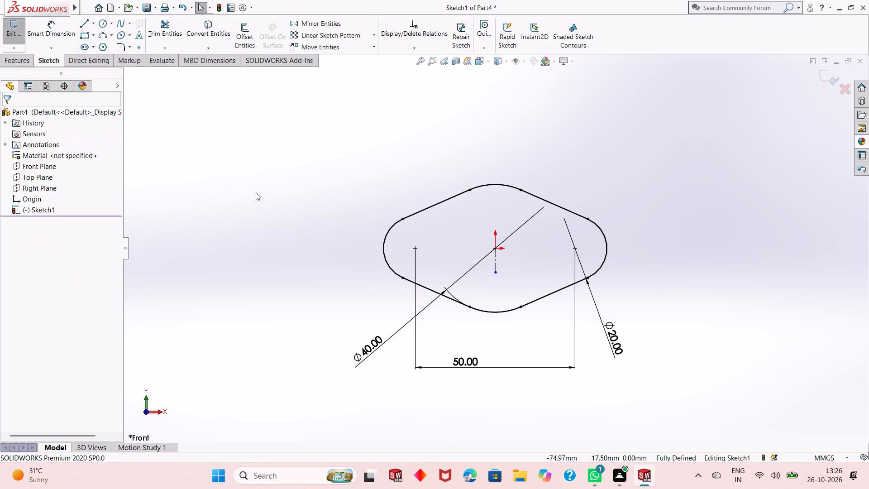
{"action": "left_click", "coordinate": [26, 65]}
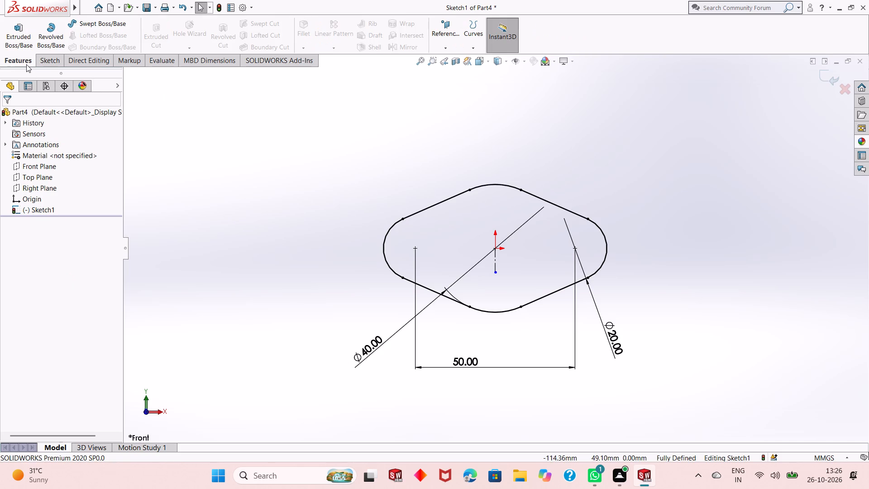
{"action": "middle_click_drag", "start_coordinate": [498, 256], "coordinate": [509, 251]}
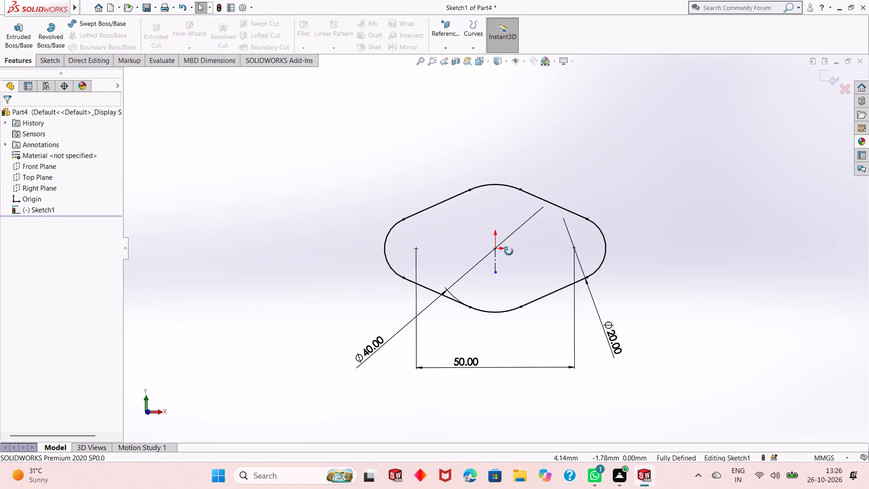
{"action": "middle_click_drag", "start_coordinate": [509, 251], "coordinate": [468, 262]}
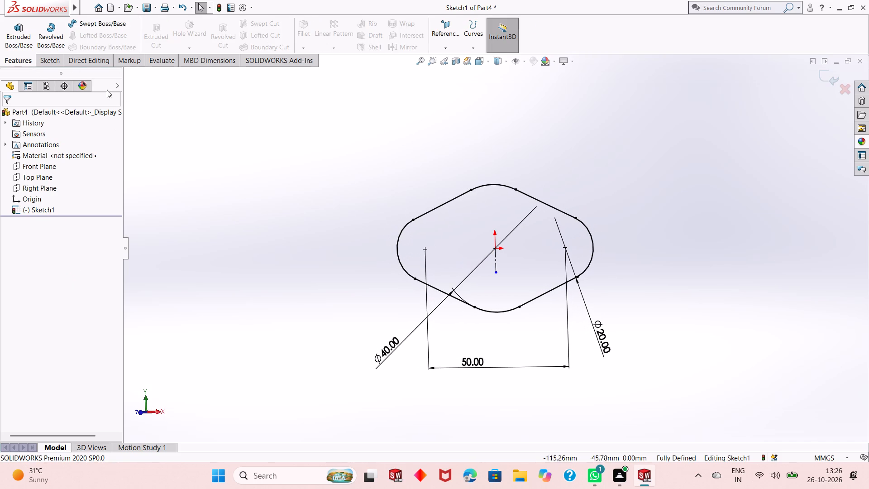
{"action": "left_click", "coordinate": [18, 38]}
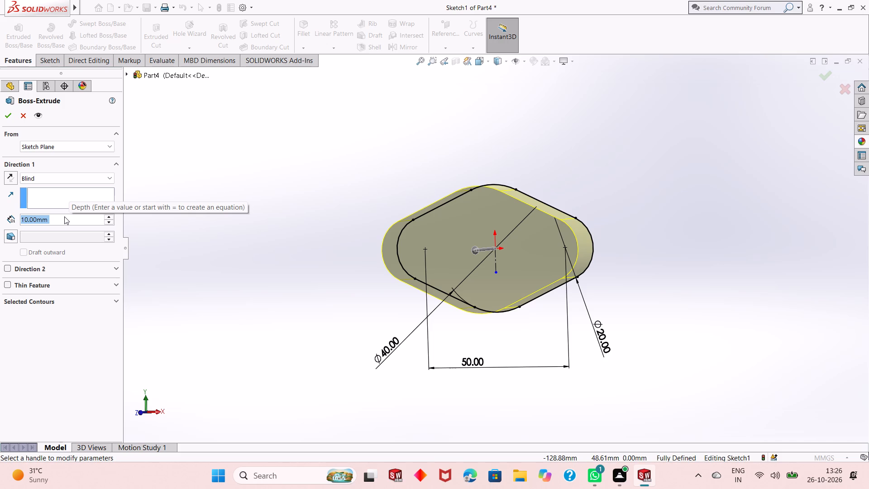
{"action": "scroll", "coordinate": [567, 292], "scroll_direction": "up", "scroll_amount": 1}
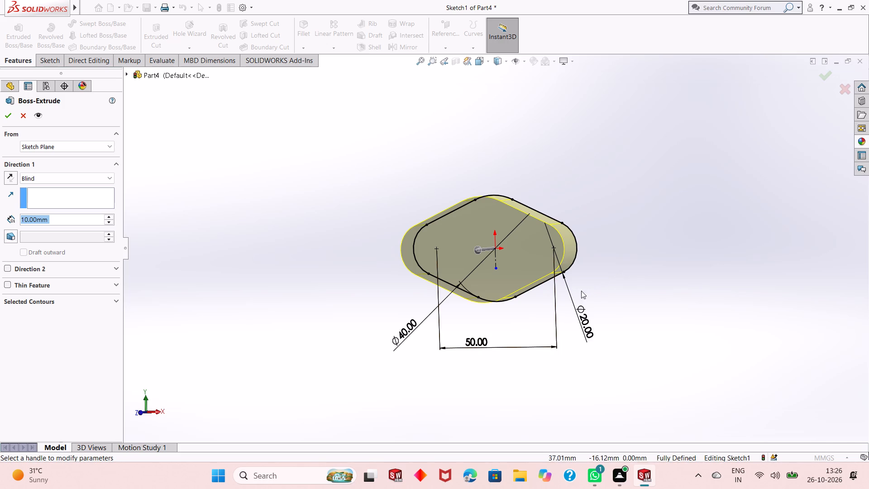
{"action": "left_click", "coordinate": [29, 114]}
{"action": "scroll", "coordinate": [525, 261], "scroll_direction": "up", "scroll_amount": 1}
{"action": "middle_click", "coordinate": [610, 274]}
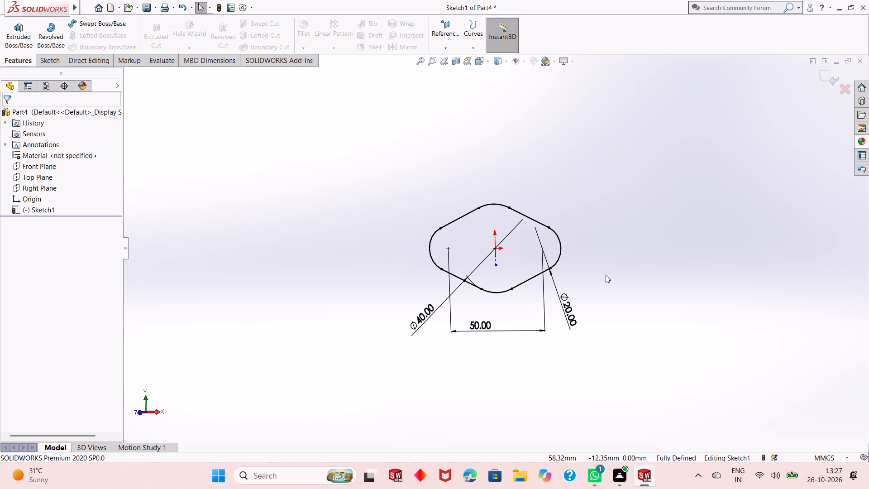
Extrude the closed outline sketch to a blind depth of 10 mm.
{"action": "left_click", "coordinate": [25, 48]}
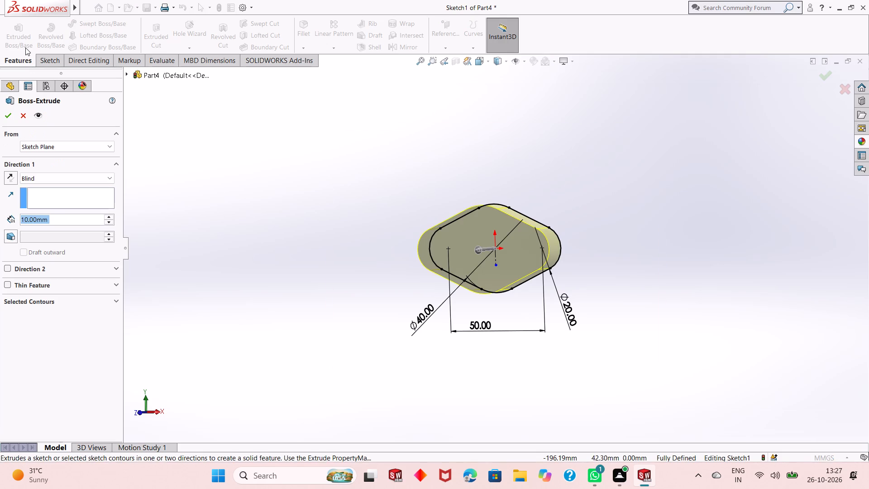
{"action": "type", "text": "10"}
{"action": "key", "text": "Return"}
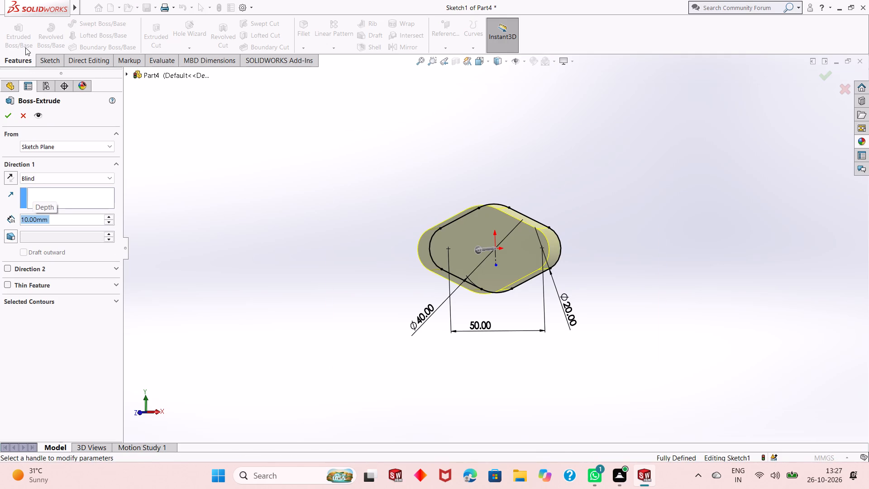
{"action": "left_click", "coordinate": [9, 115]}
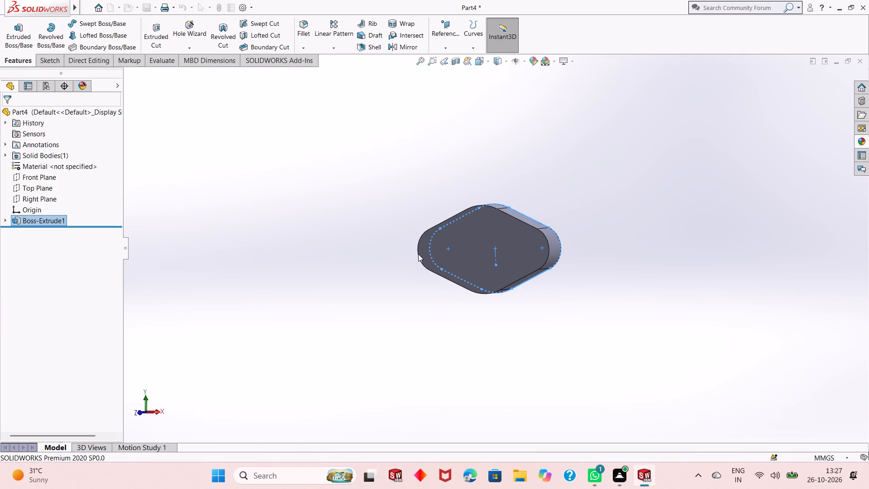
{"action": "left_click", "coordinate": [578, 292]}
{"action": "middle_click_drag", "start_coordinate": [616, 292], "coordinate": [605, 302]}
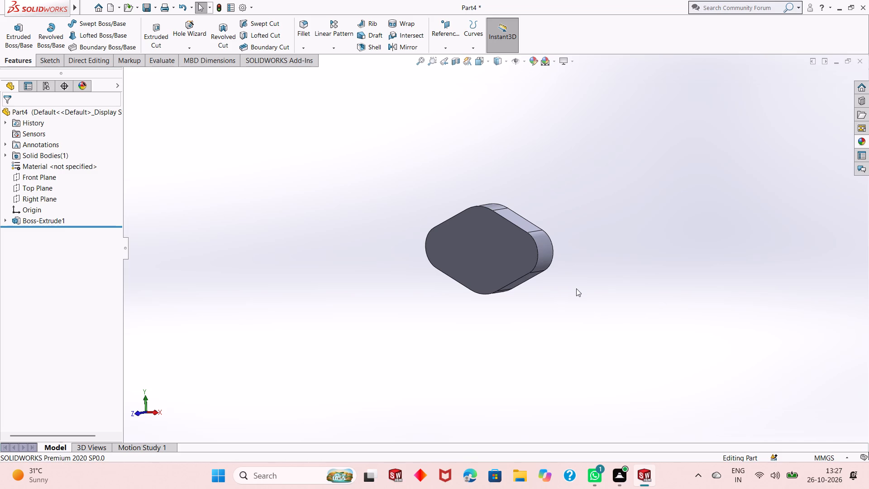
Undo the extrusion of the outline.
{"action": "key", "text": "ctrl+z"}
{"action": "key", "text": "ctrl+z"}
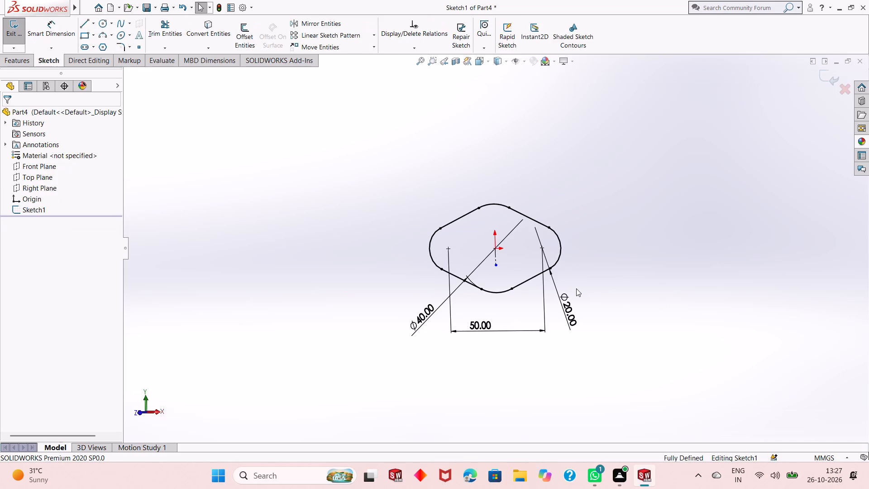
Undo all the trims, tangent lines, dimensions and circles of the outline, including the Front Plane sketch itself.
{"action": "key", "text": "ctrl+z"}
{"action": "key", "text": "ctrl+z"}
{"action": "key", "text": "ctrl+z"}
{"action": "key", "text": "ctrl+z"}
{"action": "key", "text": "ctrl+z"}
{"action": "key", "text": "ctrl+z"}
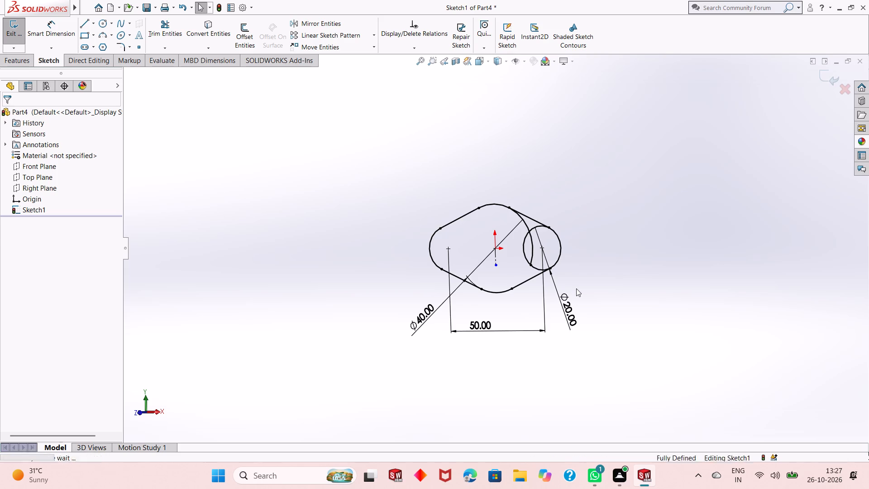
{"action": "key", "text": "ctrl+z"}
{"action": "key", "text": "ctrl+z"}
{"action": "key", "text": "ctrl+z"}
{"action": "key", "text": "ctrl+z"}
{"action": "key", "text": "ctrl+z"}
{"action": "key", "text": "ctrl+z"}
{"action": "key", "text": "ctrl+z"}
{"action": "key", "text": "ctrl+z"}
{"action": "key", "text": "ctrl+z"}
{"action": "key", "text": "ctrl+z"}
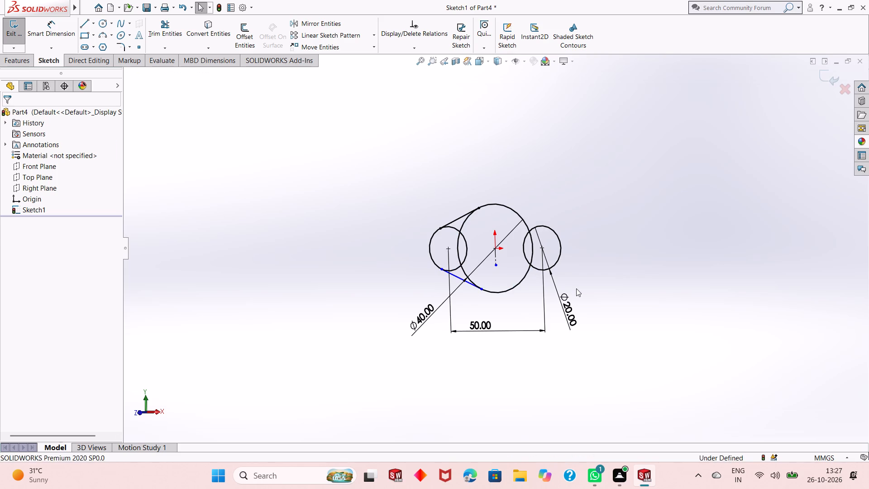
{"action": "key", "text": "ctrl+z"}
{"action": "key", "text": "ctrl+z"}
{"action": "key", "text": "ctrl+z"}
{"action": "key", "text": "ctrl+z"}
{"action": "key", "text": "ctrl+z"}
{"action": "key", "text": "ctrl+z"}
{"action": "key", "text": "ctrl+z"}
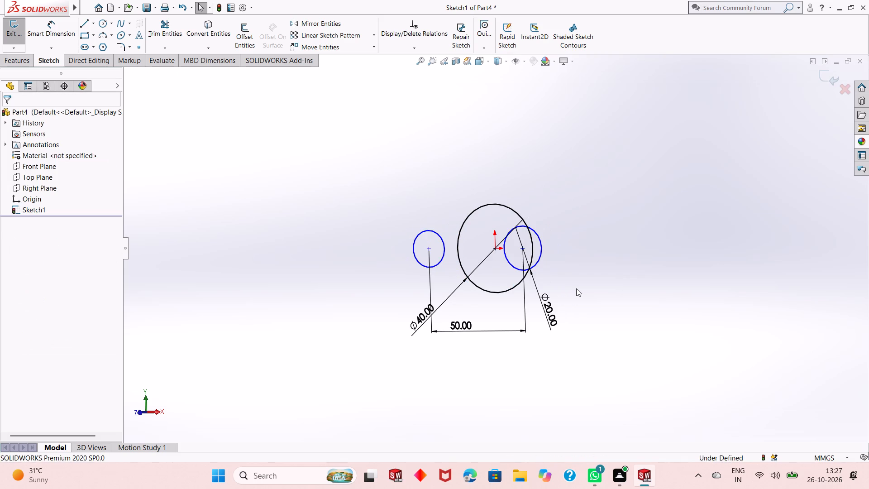
{"action": "key", "text": "ctrl+8"}
{"action": "key", "text": "ctrl+z"}
{"action": "key", "text": "ctrl+z"}
{"action": "key", "text": "ctrl+z"}
{"action": "key", "text": "ctrl+z"}
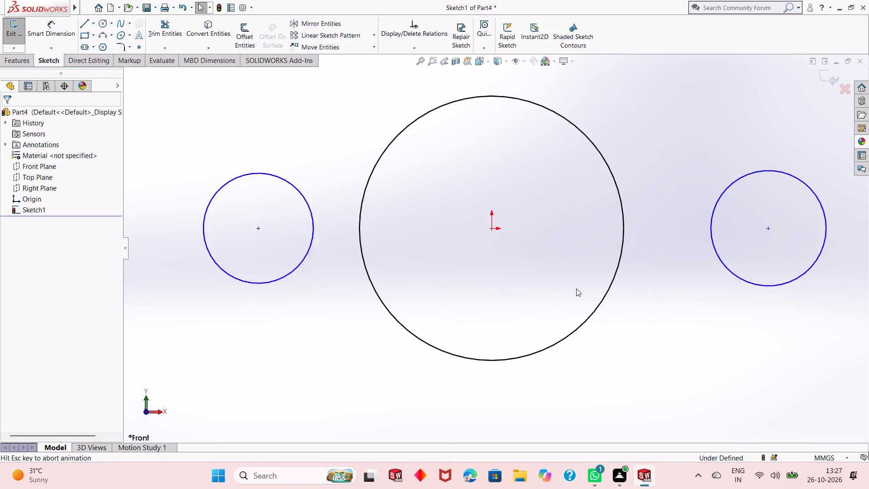
{"action": "key", "text": "ctrl+z"}
{"action": "key", "text": "ctrl+z"}
{"action": "key", "text": "ctrl+z"}
{"action": "key", "text": "ctrl+z"}
{"action": "key", "text": "ctrl+z"}
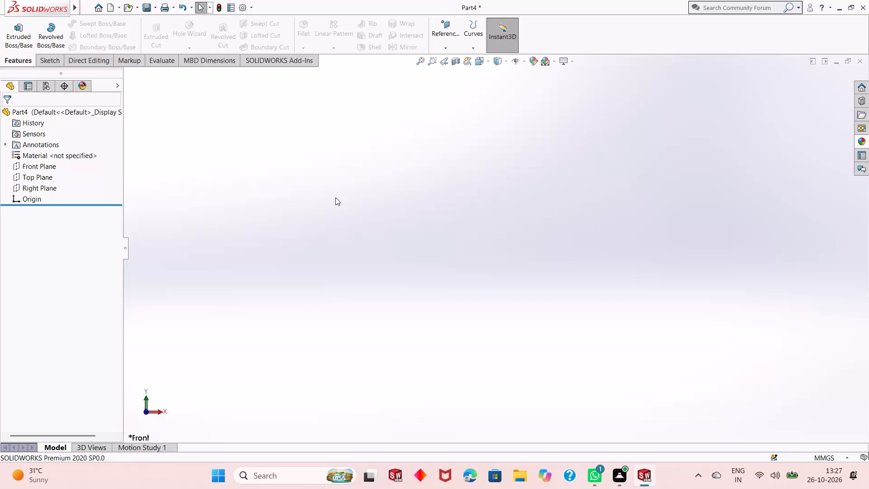
Start a sketch on the Right Plane and draw a centerline about 20.6 mm long from the origin, sloping down toward +Z.
{"action": "left_click", "coordinate": [49, 187]}
{"action": "left_click", "coordinate": [57, 172]}
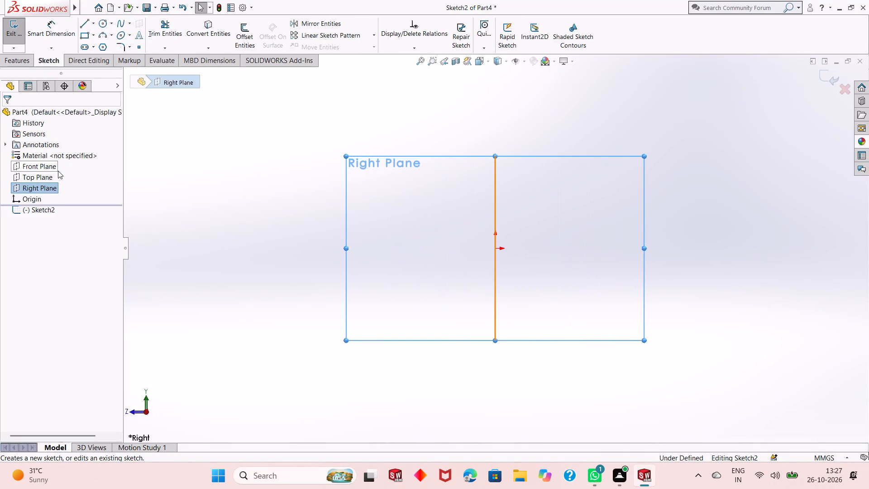
{"action": "left_click", "coordinate": [95, 23]}
{"action": "left_click", "coordinate": [101, 43]}
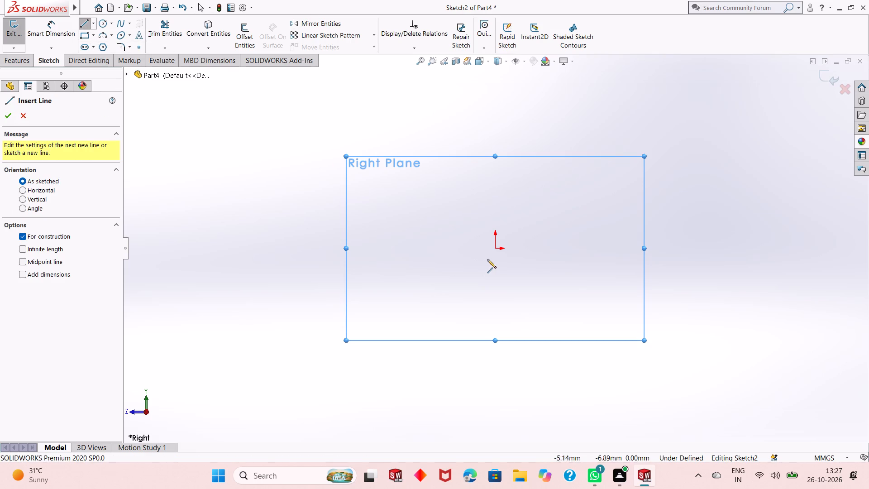
{"action": "left_click", "coordinate": [495, 248]}
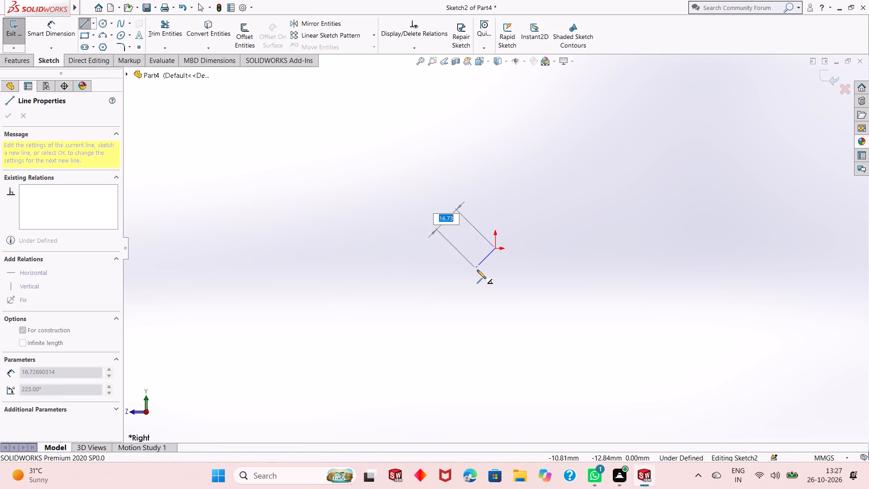
{"action": "left_click", "coordinate": [473, 275]}
{"action": "right_click", "coordinate": [561, 210]}
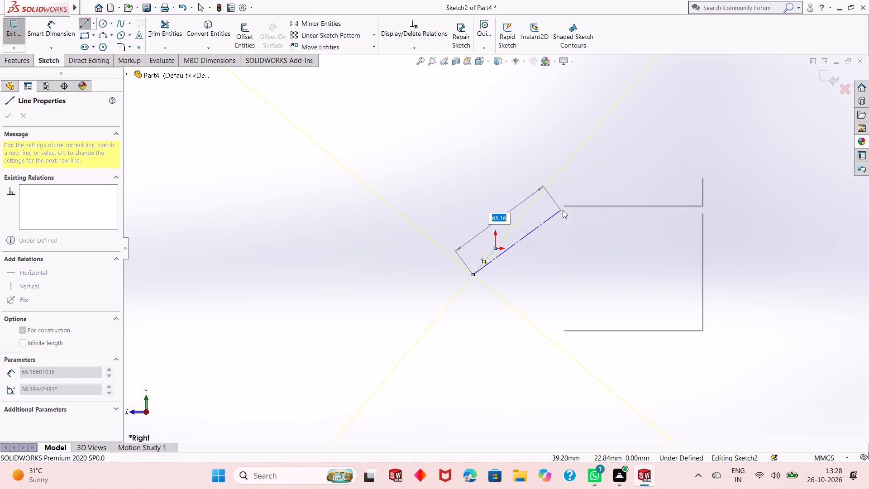
{"action": "left_click", "coordinate": [578, 216]}
Dimension the centerline's angle from the horizontal at the origin as 15 degrees.
{"action": "left_click", "coordinate": [59, 30]}
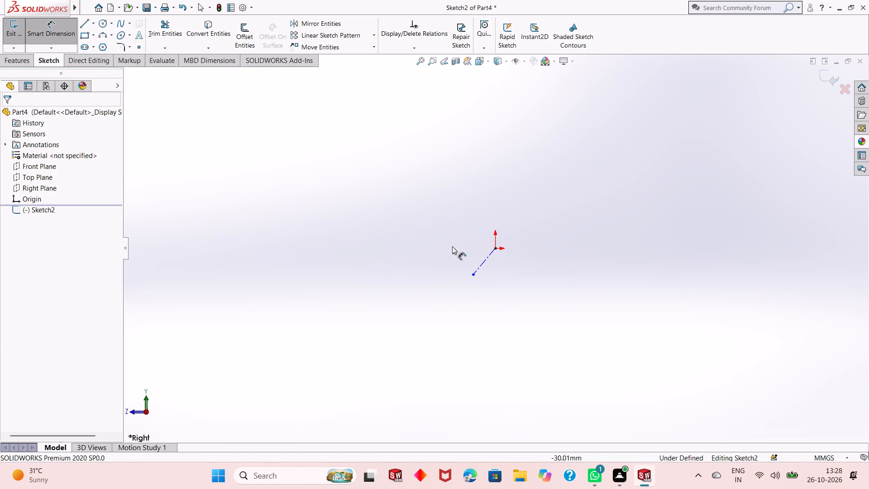
{"action": "left_click", "coordinate": [482, 265]}
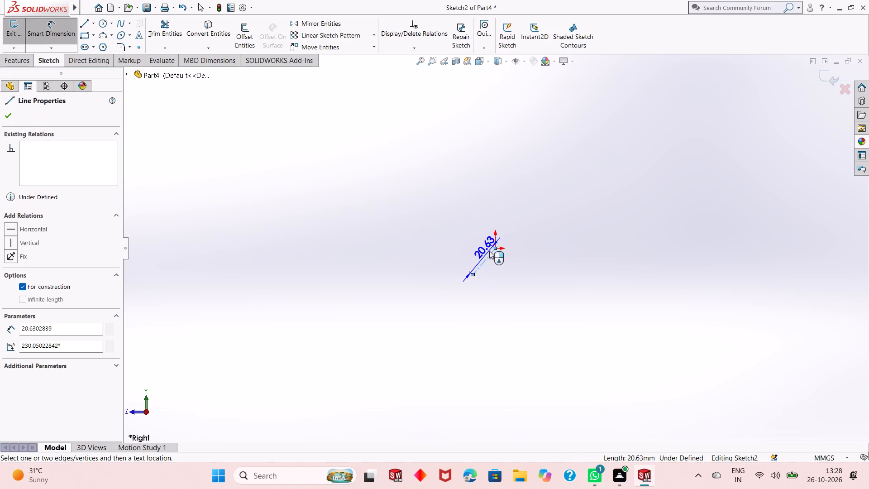
{"action": "left_click", "coordinate": [496, 248]}
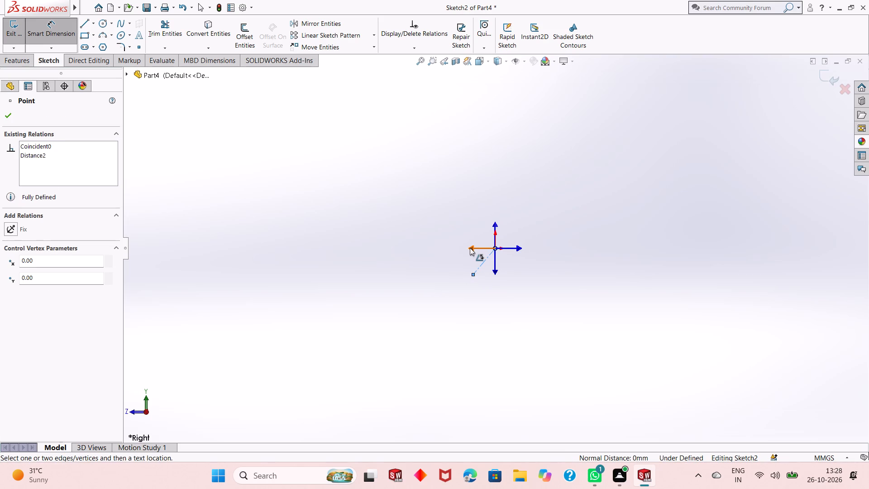
{"action": "left_click", "coordinate": [470, 248]}
{"action": "left_click", "coordinate": [464, 264]}
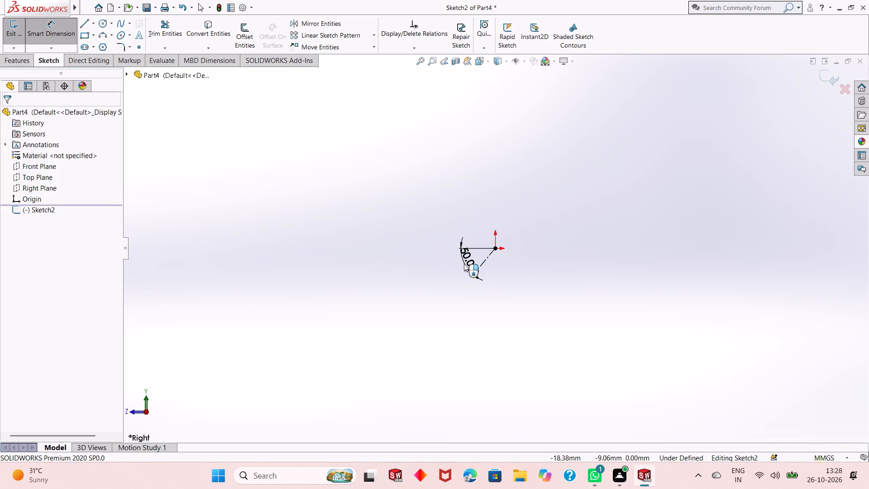
{"action": "type", "text": "15"}
{"action": "key", "text": "Return"}
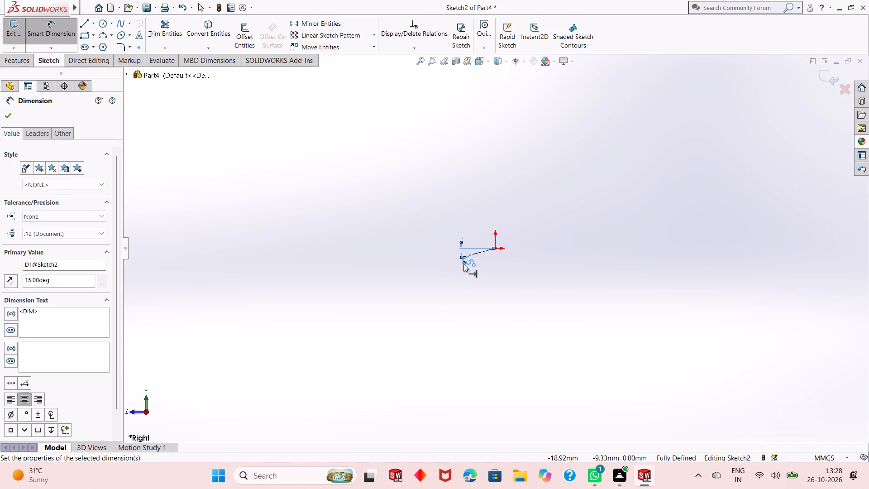
{"action": "left_click", "coordinate": [11, 117]}
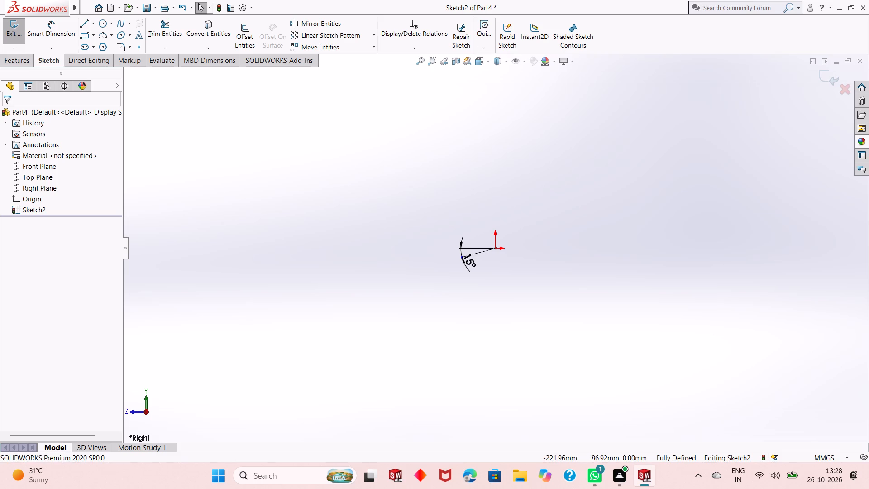
Exit the sketch and create a reference plane through the centerline's lower endpoint, perpendicular to the centerline.
{"action": "left_click", "coordinate": [13, 60]}
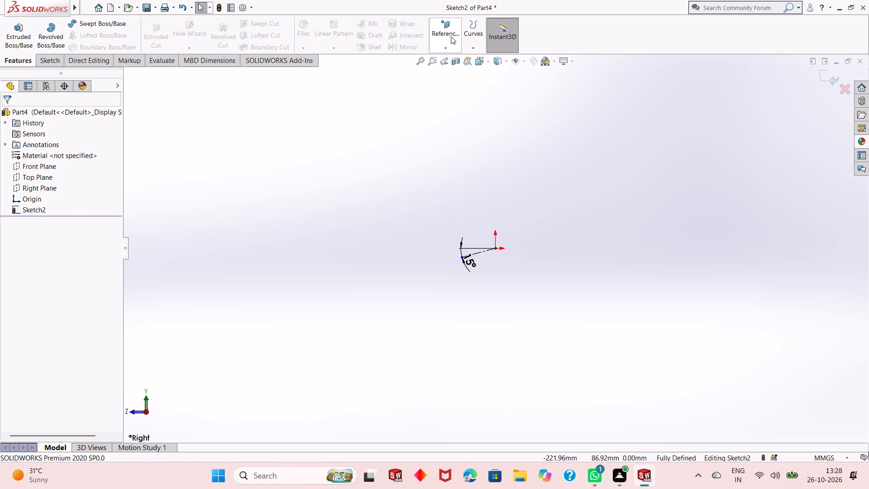
{"action": "left_click", "coordinate": [451, 36]}
{"action": "left_click", "coordinate": [555, 167]}
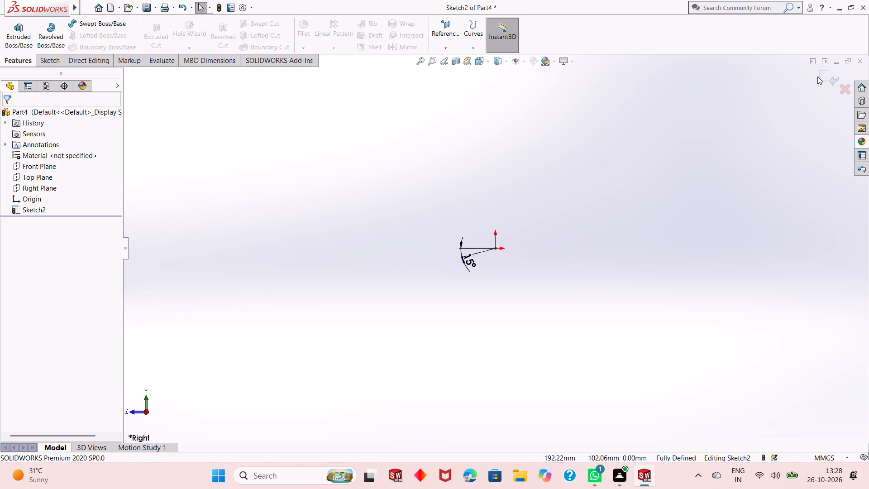
{"action": "left_click", "coordinate": [817, 77]}
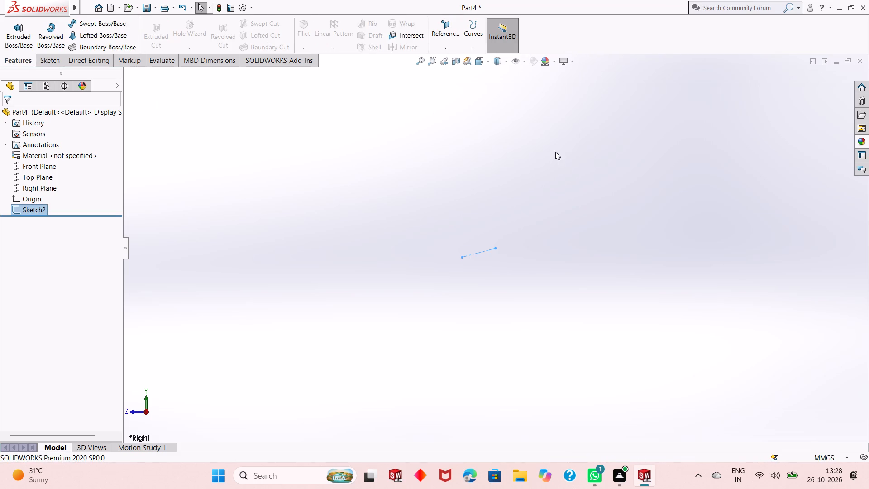
{"action": "left_click", "coordinate": [455, 35]}
{"action": "left_click", "coordinate": [464, 61]}
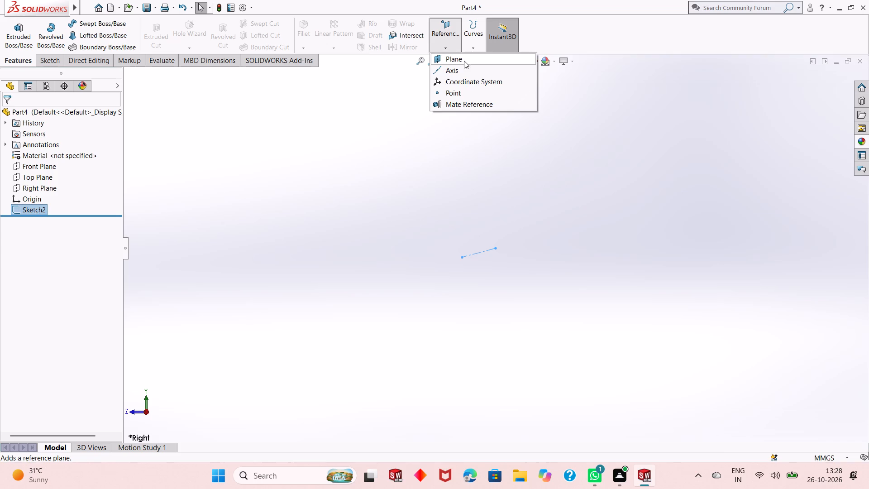
{"action": "left_click", "coordinate": [462, 258]}
{"action": "middle_click_drag", "start_coordinate": [501, 272], "coordinate": [507, 272]}
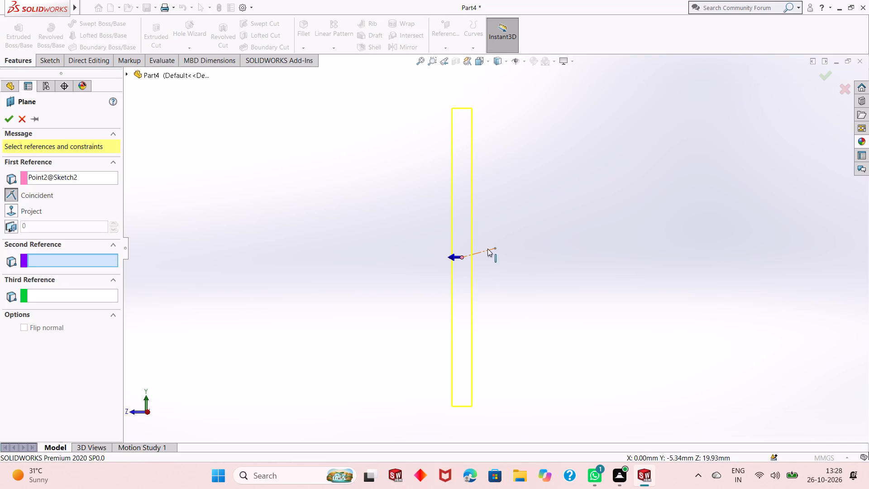
{"action": "left_click", "coordinate": [481, 253]}
{"action": "middle_click_drag", "start_coordinate": [501, 264], "coordinate": [503, 264]}
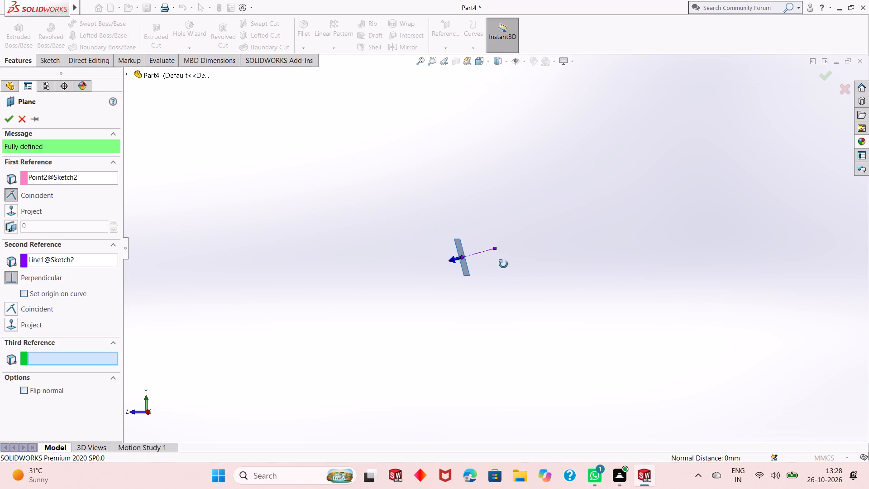
{"action": "middle_click_drag", "start_coordinate": [503, 264], "coordinate": [549, 259]}
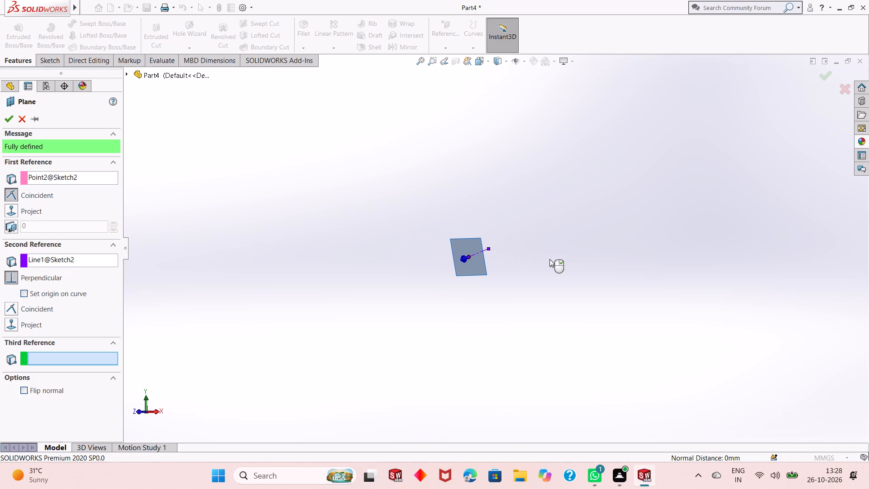
{"action": "left_click", "coordinate": [14, 122]}
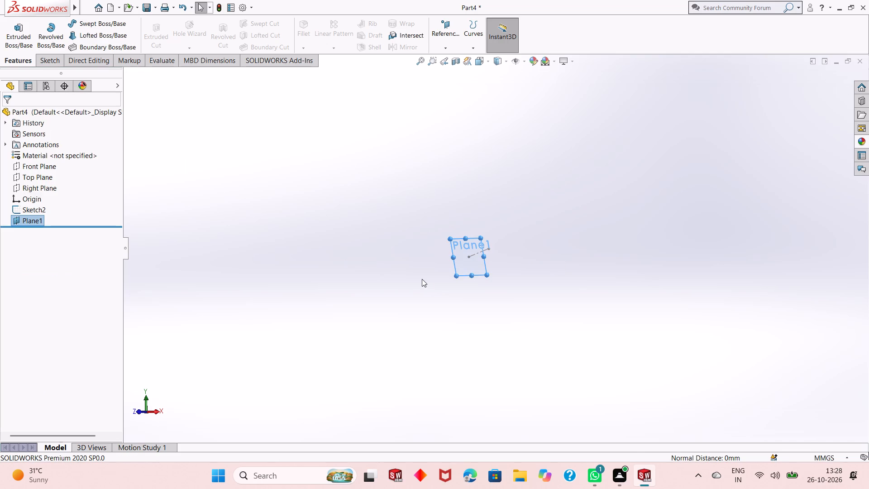
Enlarge the new reference plane's displayed boundary on all four sides so it extends well around the centerline.
{"action": "middle_click_drag", "start_coordinate": [433, 288], "coordinate": [451, 288]}
{"action": "left_click_drag", "start_coordinate": [489, 254], "coordinate": [554, 260]}
{"action": "left_click_drag", "start_coordinate": [452, 258], "coordinate": [427, 263]}
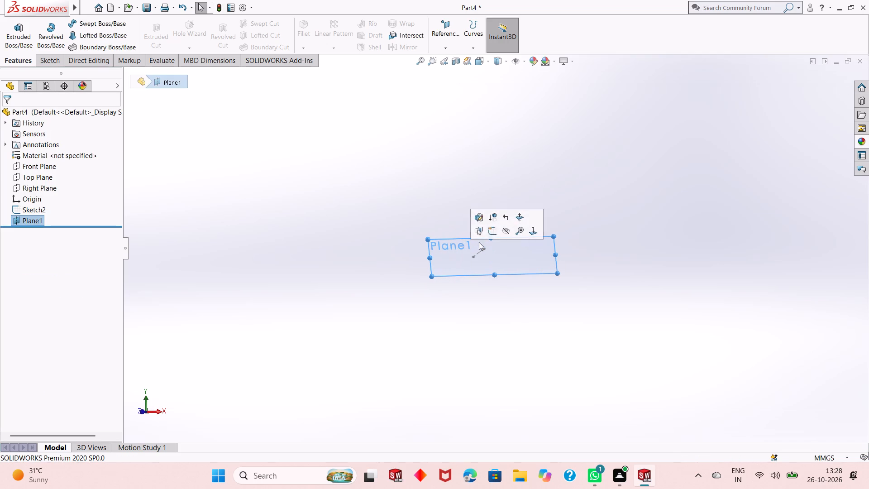
{"action": "left_click_drag", "start_coordinate": [493, 271], "coordinate": [499, 301]}
{"action": "left_click_drag", "start_coordinate": [489, 238], "coordinate": [487, 209]}
{"action": "middle_click_drag", "start_coordinate": [534, 247], "coordinate": [574, 243]}
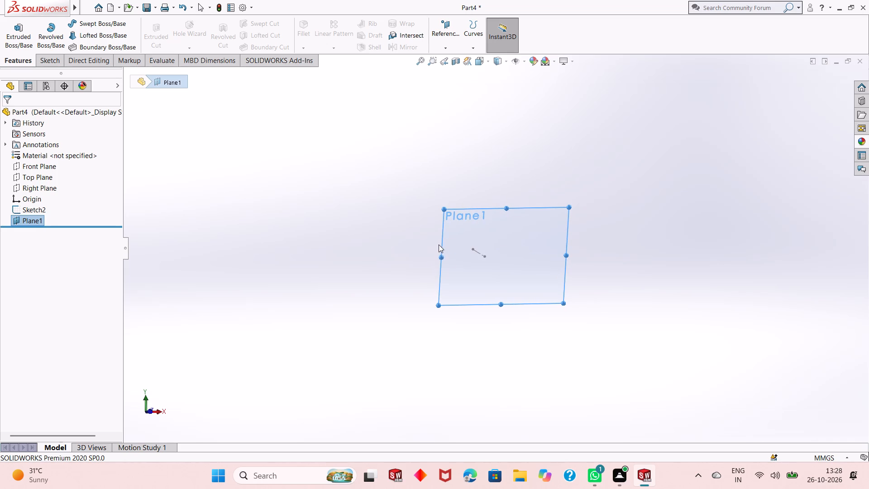
{"action": "left_click_drag", "start_coordinate": [440, 258], "coordinate": [428, 258]}
{"action": "left_click", "coordinate": [386, 258]}
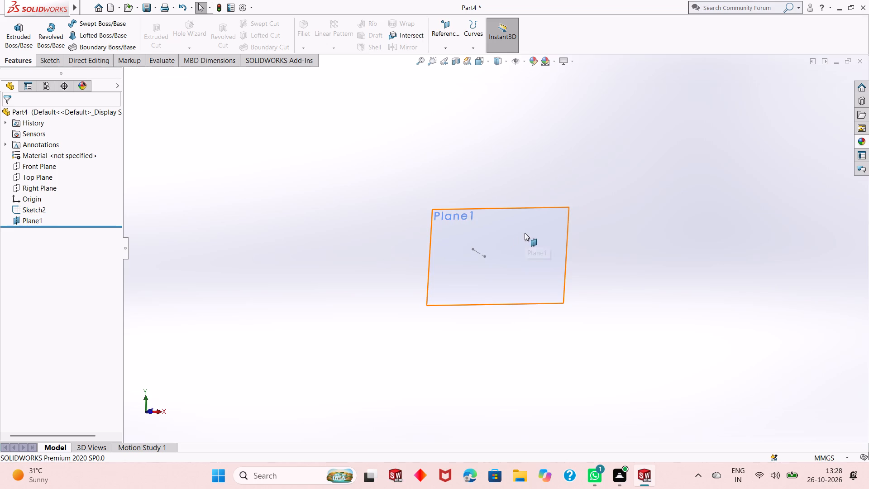
Start a sketch on the inclined reference plane and extend the plane's displayed boundary further toward -X.
{"action": "right_click", "coordinate": [525, 233]}
{"action": "left_click", "coordinate": [545, 223]}
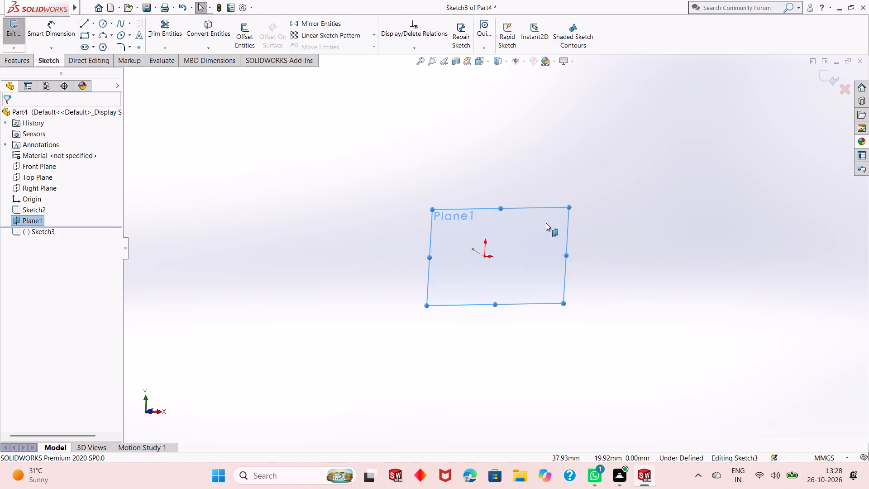
{"action": "key", "text": "ctrl+8"}
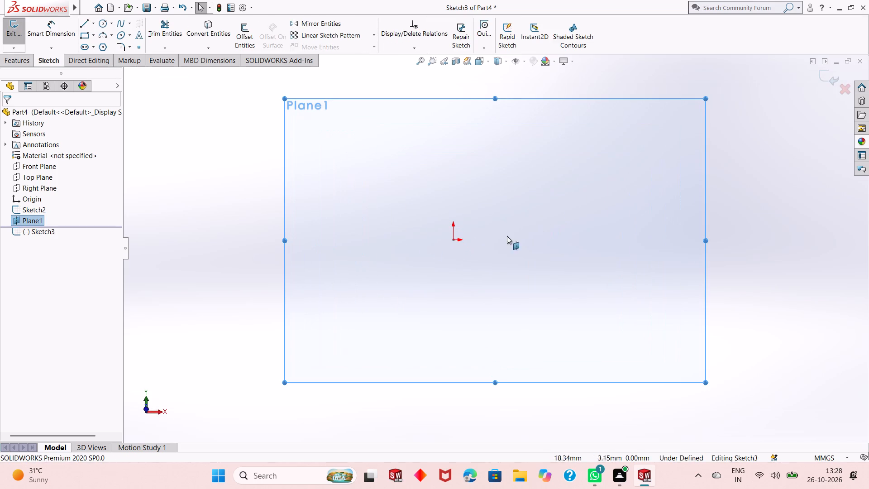
{"action": "left_click", "coordinate": [201, 228]}
{"action": "scroll", "coordinate": [516, 325], "scroll_direction": "up", "scroll_amount": 2}
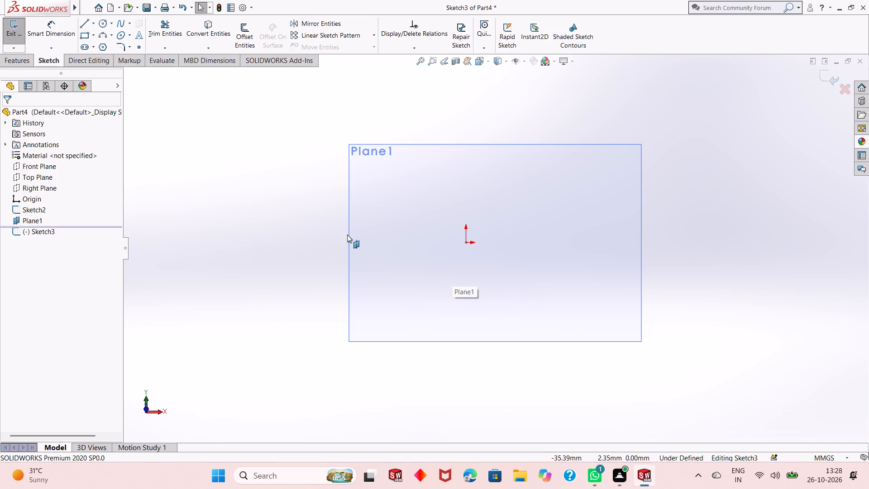
{"action": "left_click", "coordinate": [735, 264]}
{"action": "scroll", "coordinate": [616, 295], "scroll_direction": "up", "scroll_amount": 2}
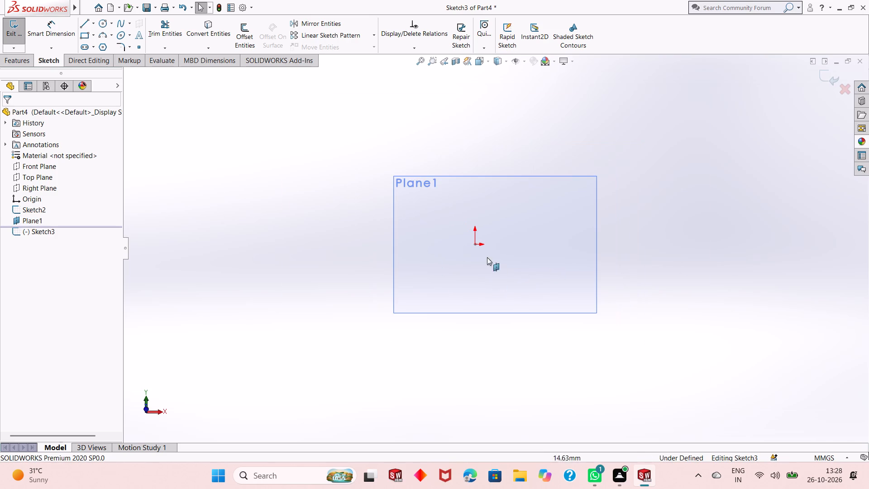
{"action": "left_click", "coordinate": [399, 234]}
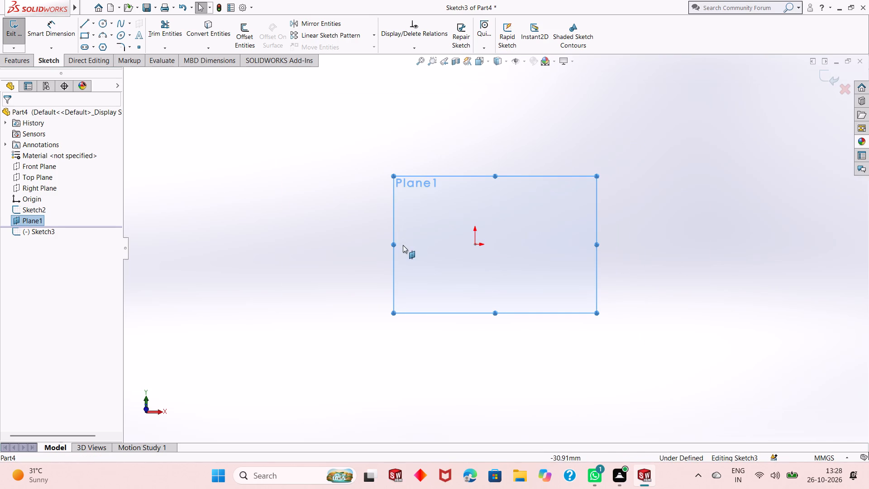
{"action": "left_click_drag", "start_coordinate": [392, 244], "coordinate": [350, 248]}
{"action": "left_click", "coordinate": [283, 237]}
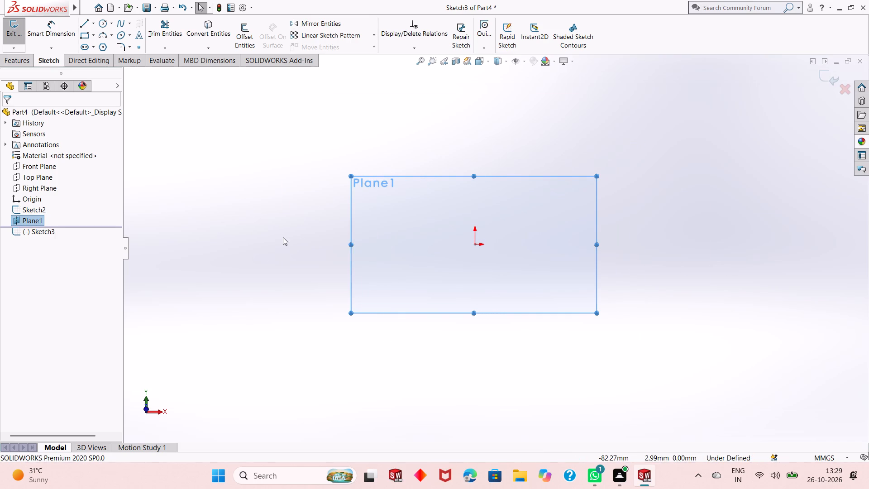
Sketch circles at the origin, about 47.6 mm toward +X and 43.5 mm toward -X, with radii about 23.9, 9.4 and 12.1 mm.
{"action": "left_click", "coordinate": [105, 28]}
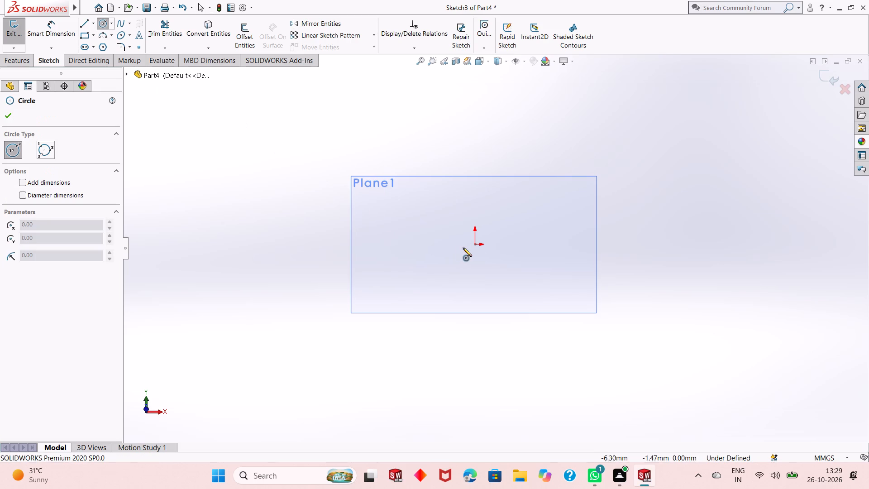
{"action": "left_click", "coordinate": [474, 245]}
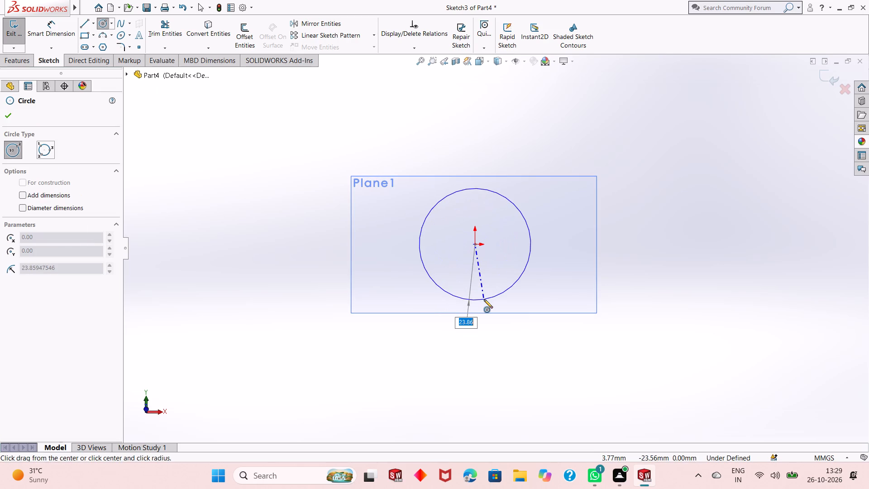
{"action": "left_click", "coordinate": [484, 299]}
{"action": "left_click", "coordinate": [586, 244]}
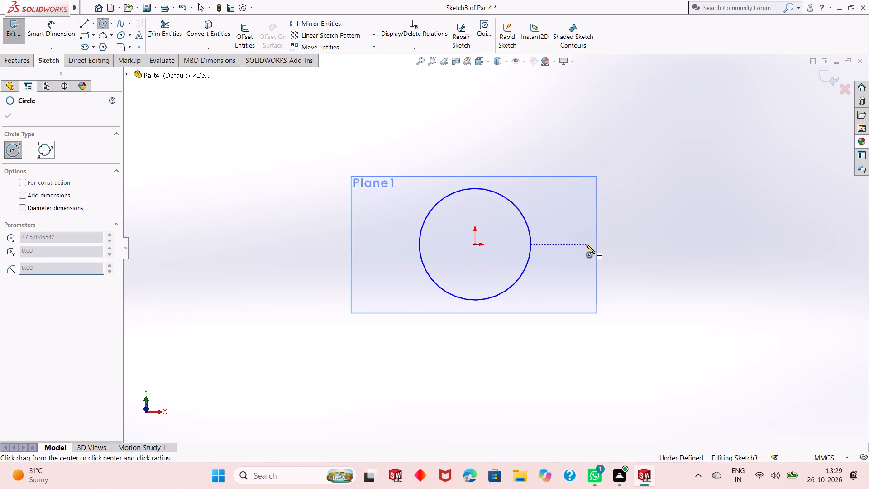
{"action": "left_click", "coordinate": [586, 222]}
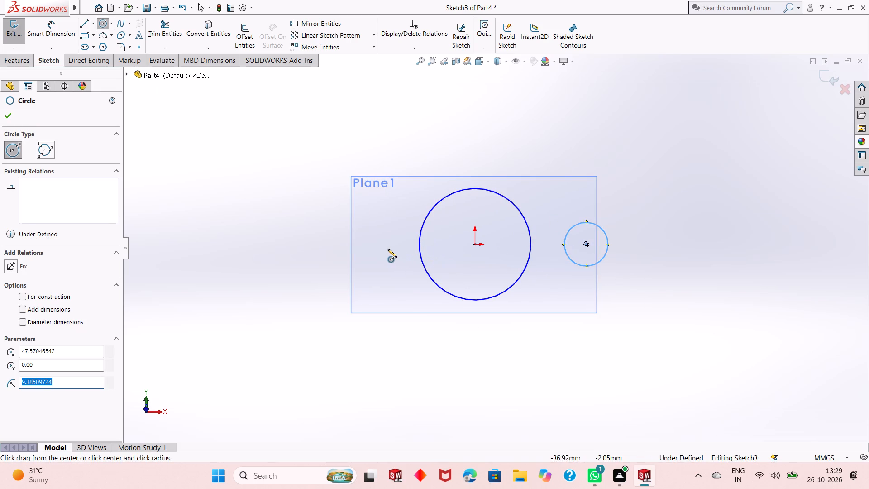
{"action": "left_click", "coordinate": [373, 242]}
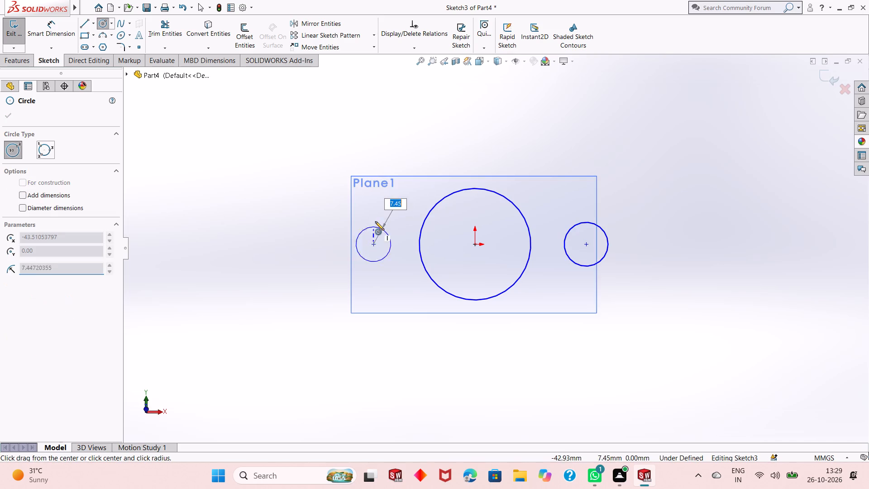
{"action": "left_click", "coordinate": [375, 216]}
{"action": "left_click", "coordinate": [4, 118]}
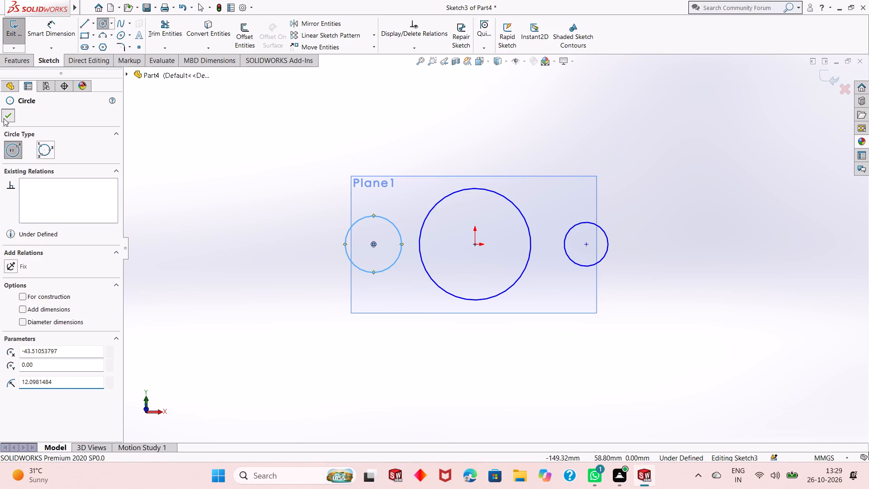
Dimension the diameter of the central circle as 40 mm.
{"action": "left_click", "coordinate": [43, 34]}
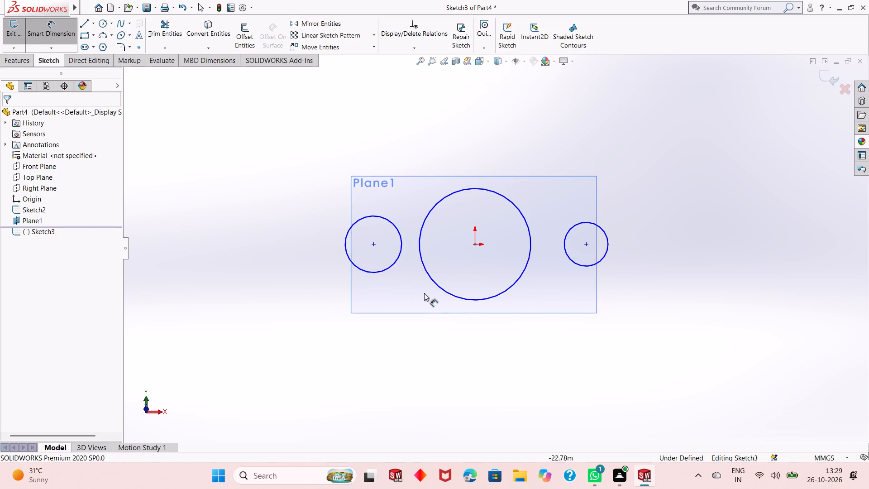
{"action": "left_click", "coordinate": [436, 284]}
{"action": "left_click", "coordinate": [379, 355]}
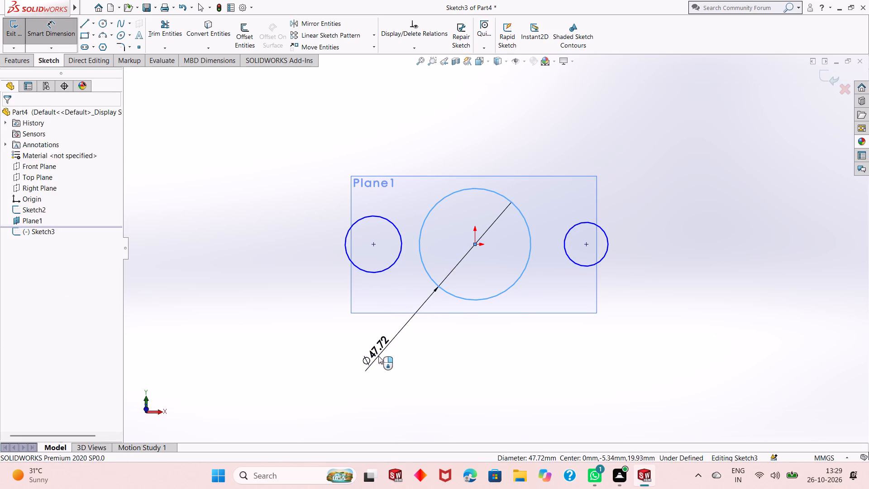
{"action": "type", "text": "40"}
{"action": "key", "text": "Return"}
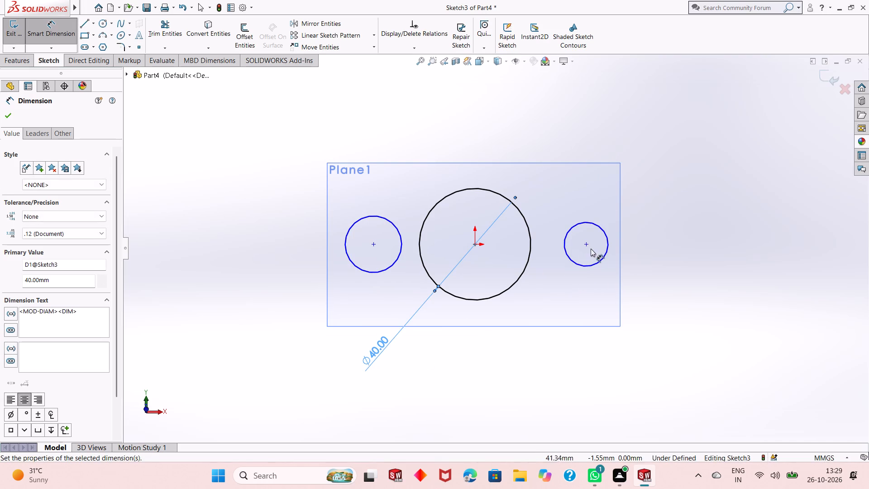
Dimension the diameter of the small circle on the +X side as 20 mm.
{"action": "left_click", "coordinate": [593, 263]}
{"action": "left_click", "coordinate": [656, 354]}
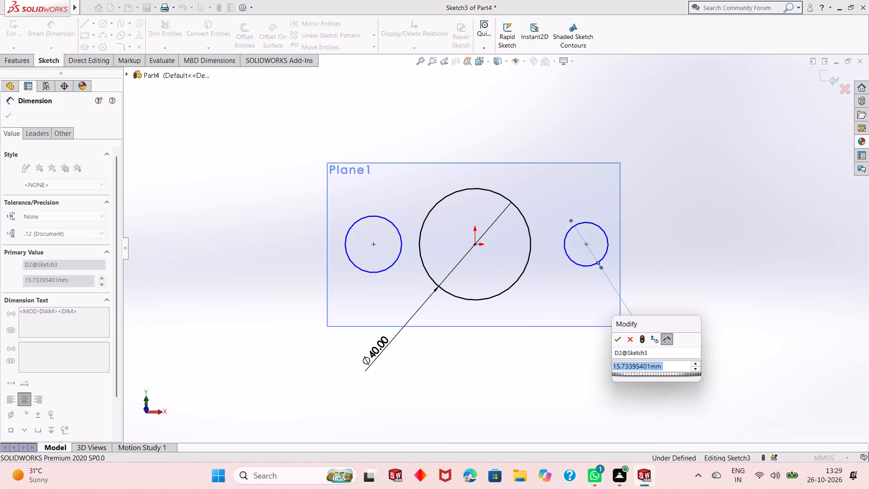
{"action": "type", "text": "20"}
{"action": "key", "text": "Return"}
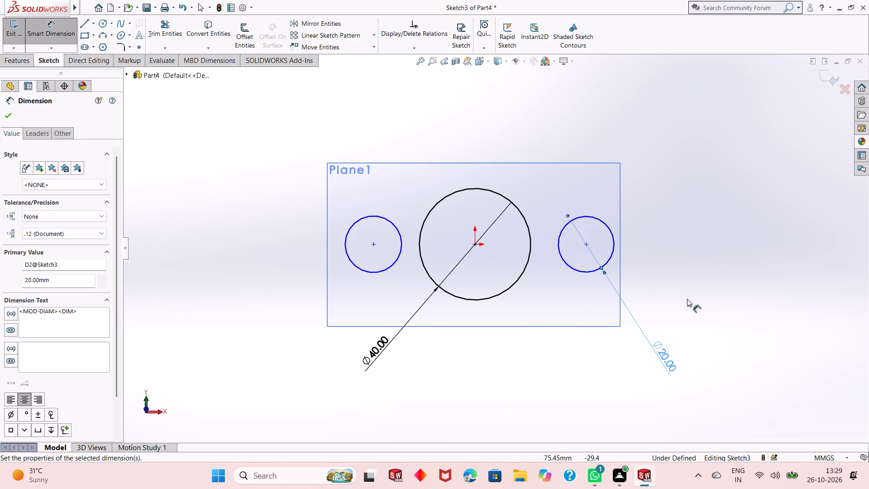
{"action": "right_click", "coordinate": [667, 193]}
{"action": "left_click", "coordinate": [676, 224]}
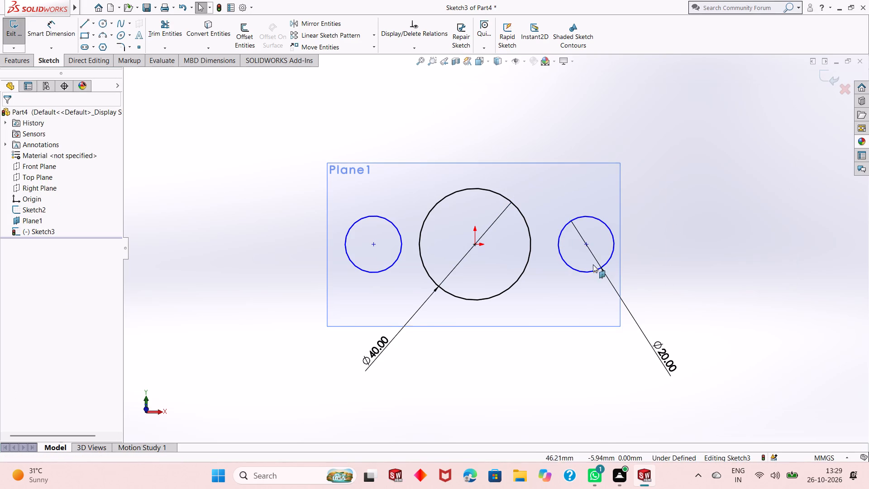
Add an Equal relation between the two outer circles.
{"action": "left_click", "coordinate": [576, 272]}
{"action": "left_click", "coordinate": [388, 268], "text": "ctrl"}
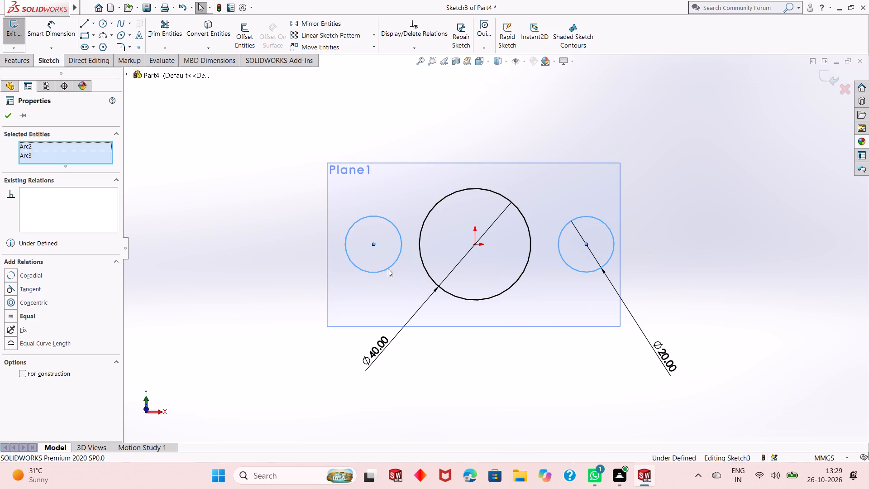
{"action": "left_click", "coordinate": [458, 228]}
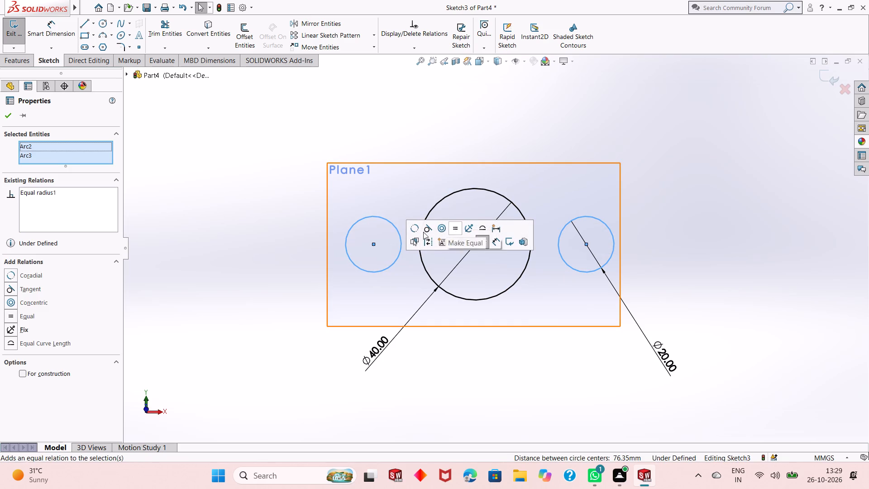
{"action": "left_click", "coordinate": [9, 120]}
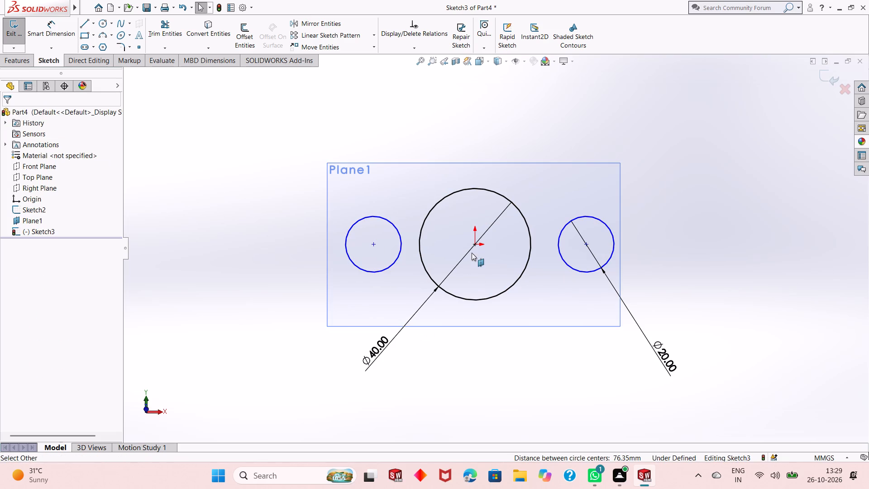
Add a Horizontal relation between the centre points of all three circles.
{"action": "left_click", "coordinate": [473, 244]}
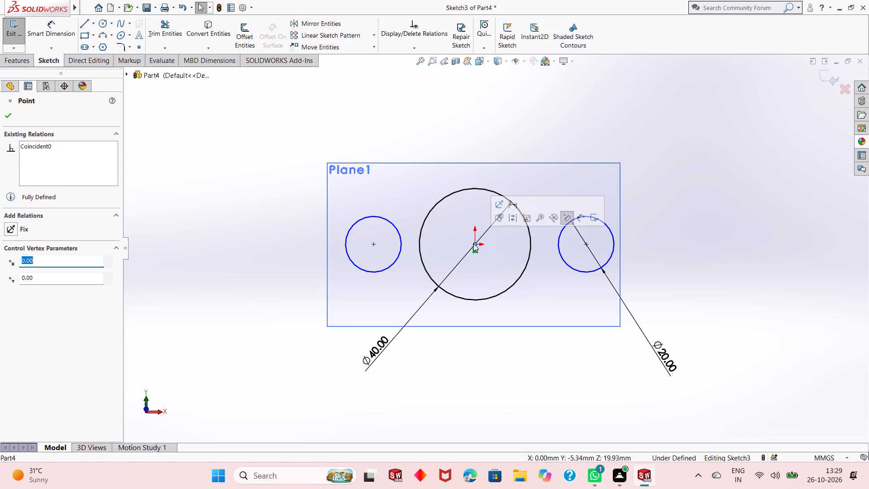
{"action": "left_click", "coordinate": [375, 246], "text": "ctrl"}
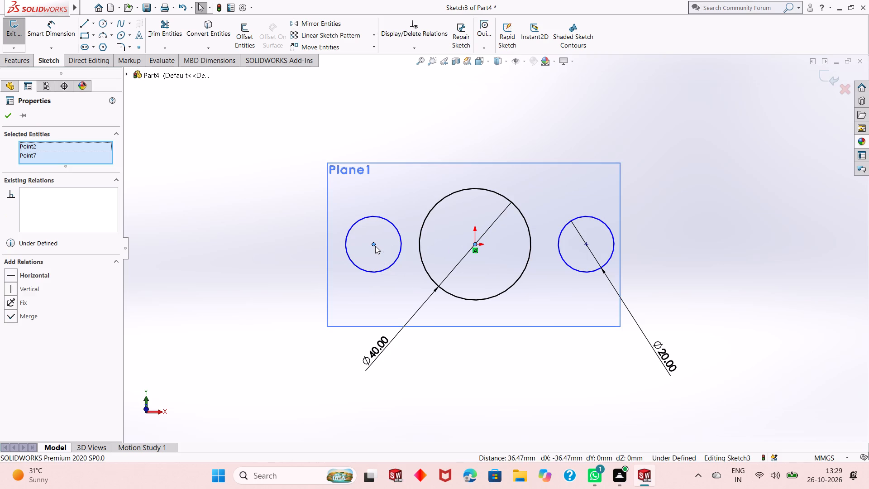
{"action": "left_click", "coordinate": [584, 245], "text": "ctrl"}
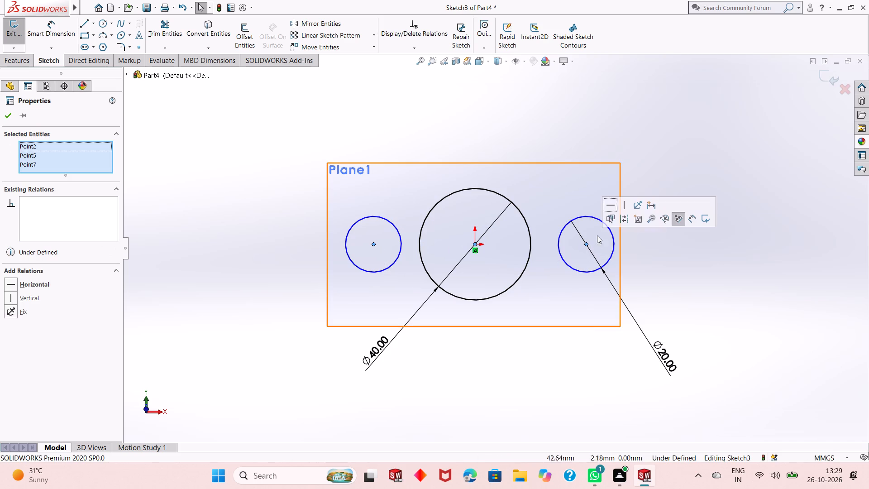
{"action": "left_click", "coordinate": [611, 201]}
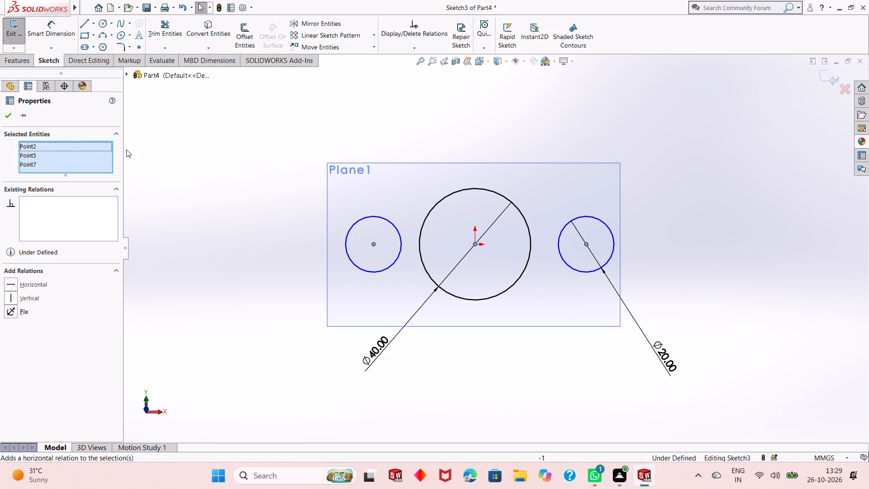
{"action": "left_click", "coordinate": [11, 118]}
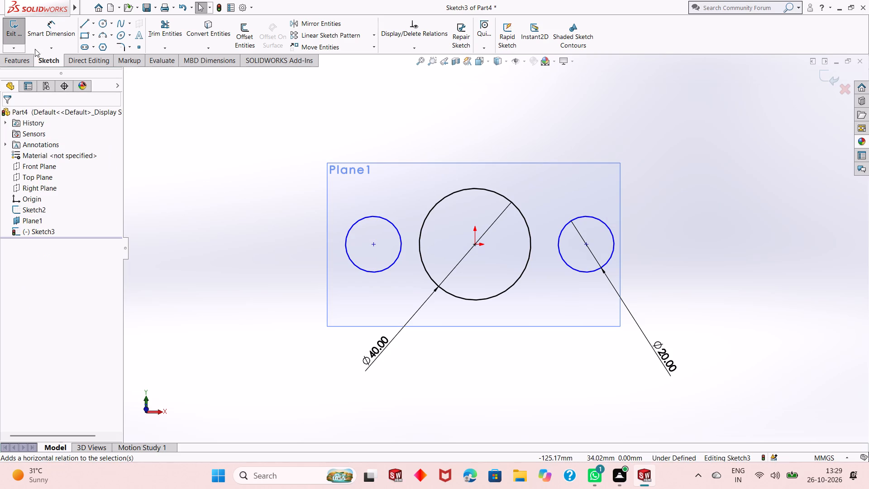
Dimension the distance between the centres of the two outer circles as 50 mm.
{"action": "left_click", "coordinate": [49, 24]}
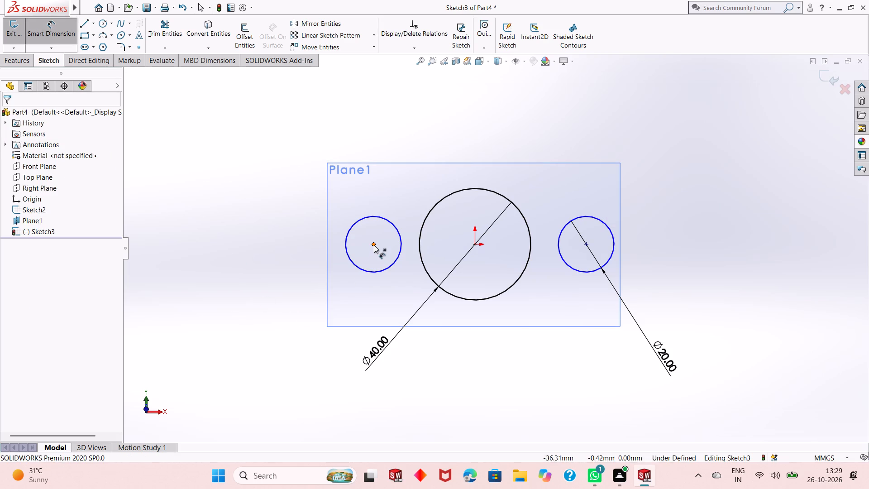
{"action": "left_click", "coordinate": [374, 245]}
{"action": "left_click", "coordinate": [588, 243]}
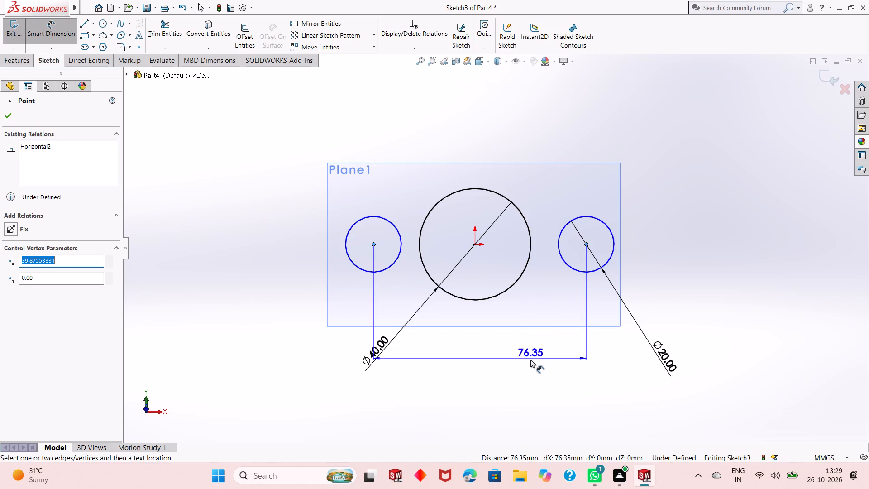
{"action": "left_click", "coordinate": [505, 379]}
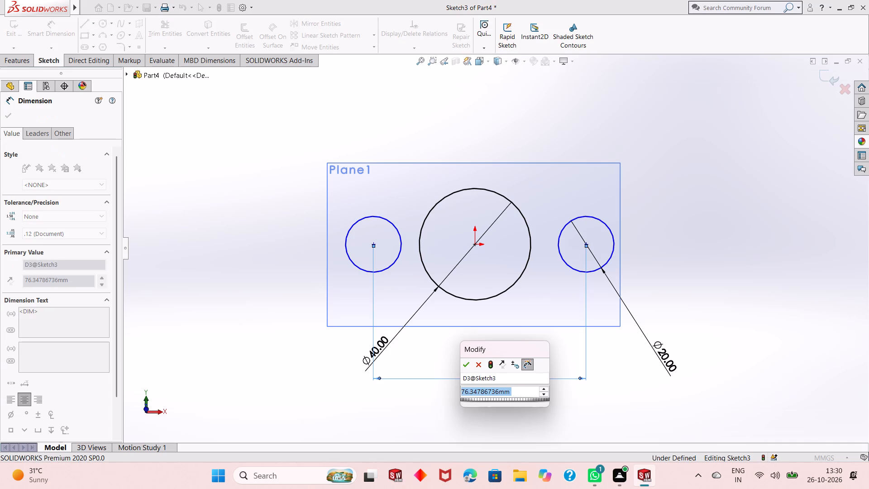
{"action": "type", "text": "50"}
{"action": "key", "text": "Return"}
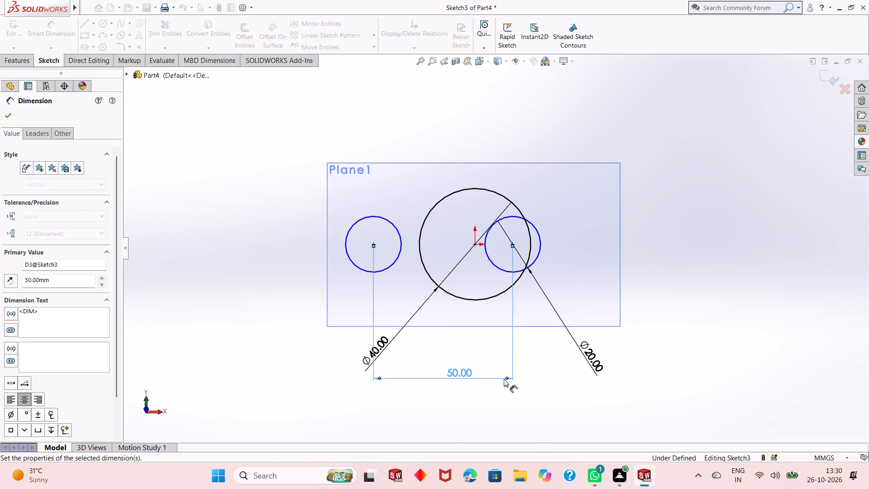
{"action": "right_click", "coordinate": [683, 178]}
{"action": "left_click", "coordinate": [696, 204]}
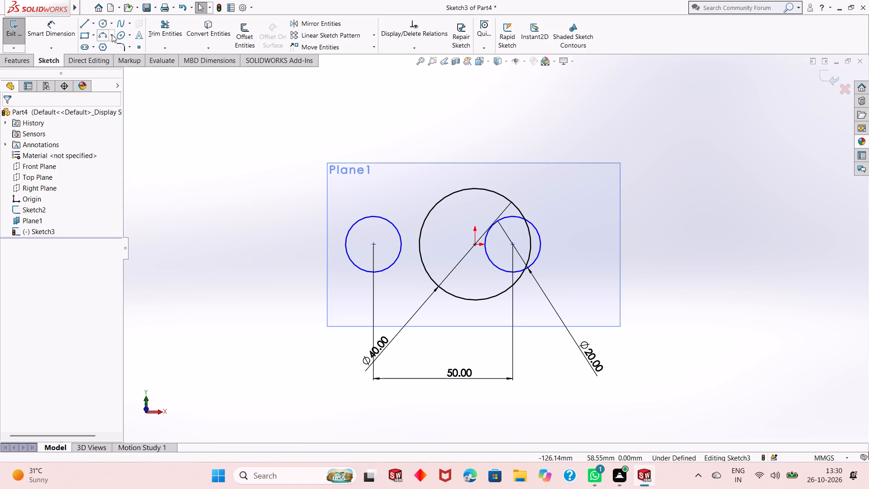
Sketch a vertical centreline about 8 mm long downward from the origin.
{"action": "left_click", "coordinate": [95, 27]}
{"action": "left_click", "coordinate": [102, 47]}
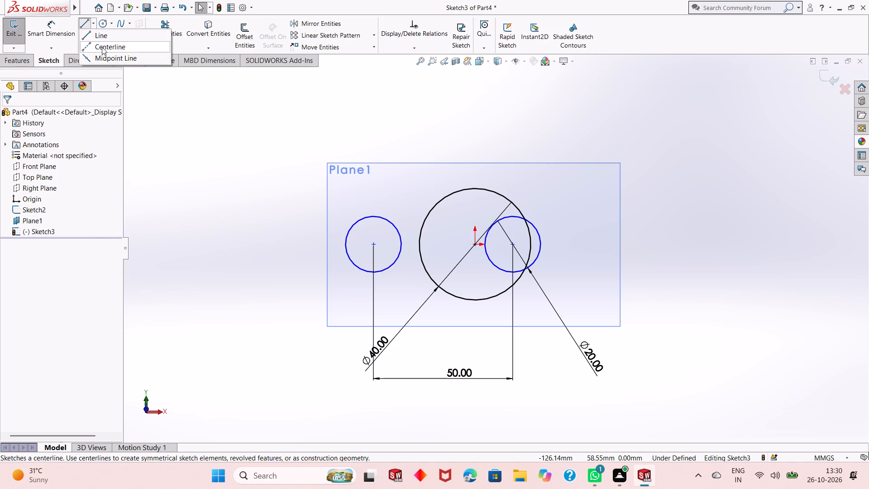
{"action": "left_click", "coordinate": [477, 246]}
{"action": "left_click", "coordinate": [477, 267]}
{"action": "right_click", "coordinate": [477, 267]}
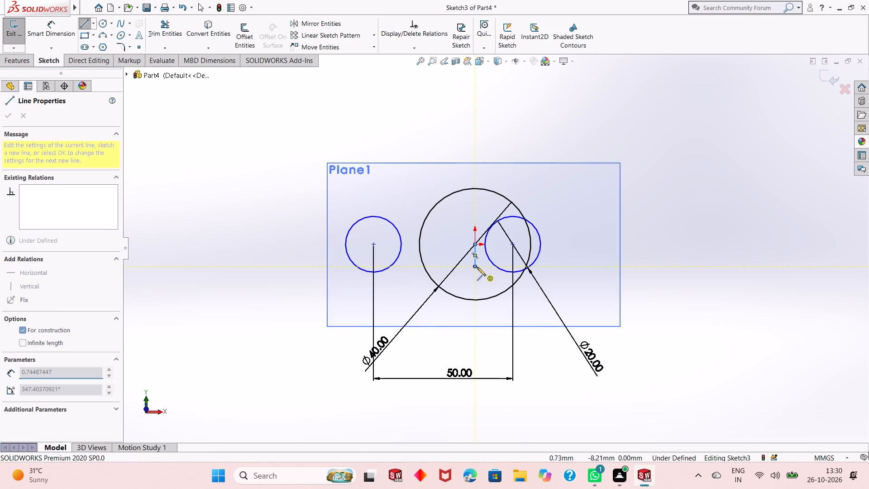
{"action": "left_click", "coordinate": [486, 273]}
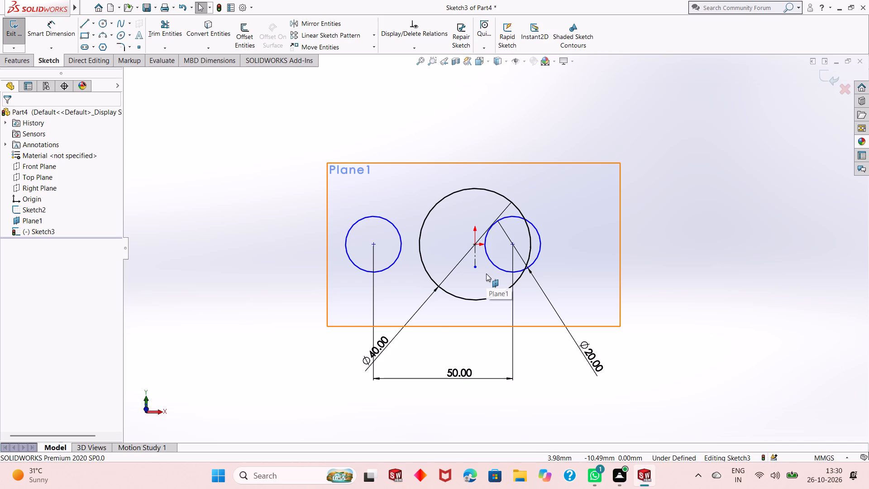
Add a Symmetric relation between the centre points of the two outer circles about the vertical centreline.
{"action": "left_click", "coordinate": [513, 244]}
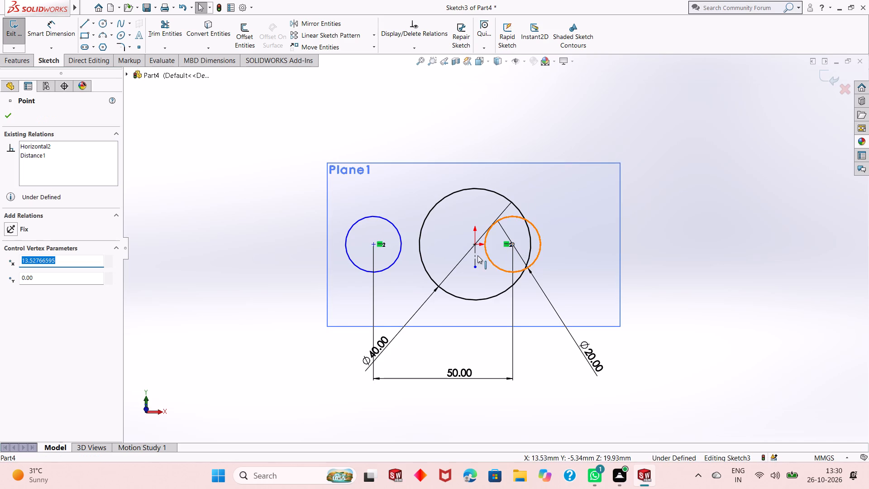
{"action": "left_click", "coordinate": [474, 258], "text": "ctrl"}
{"action": "left_click", "coordinate": [371, 245], "text": "ctrl"}
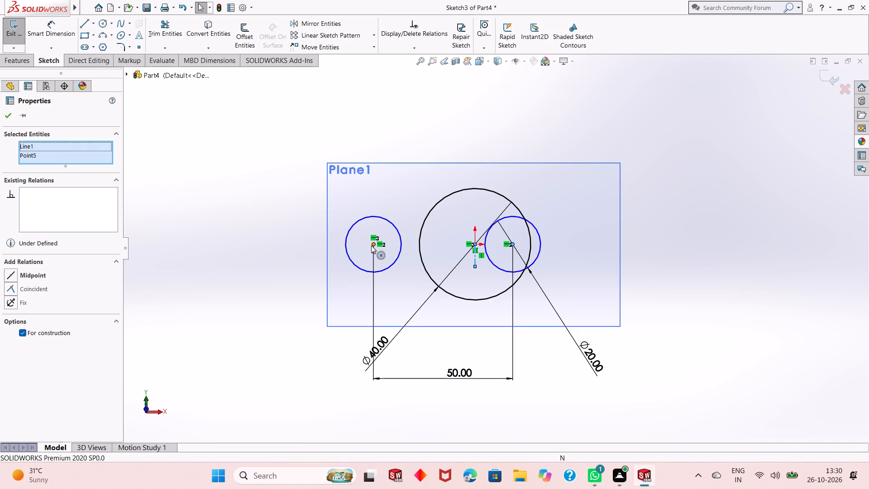
{"action": "left_click", "coordinate": [398, 206]}
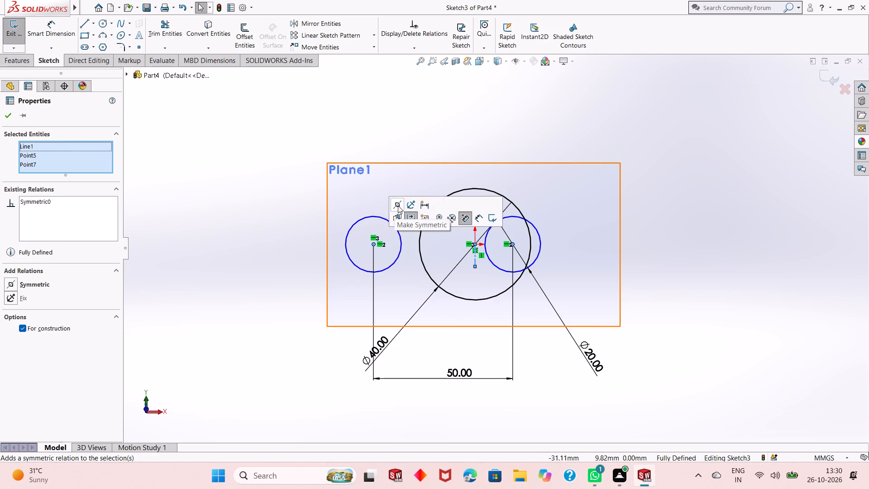
{"action": "left_click", "coordinate": [11, 114]}
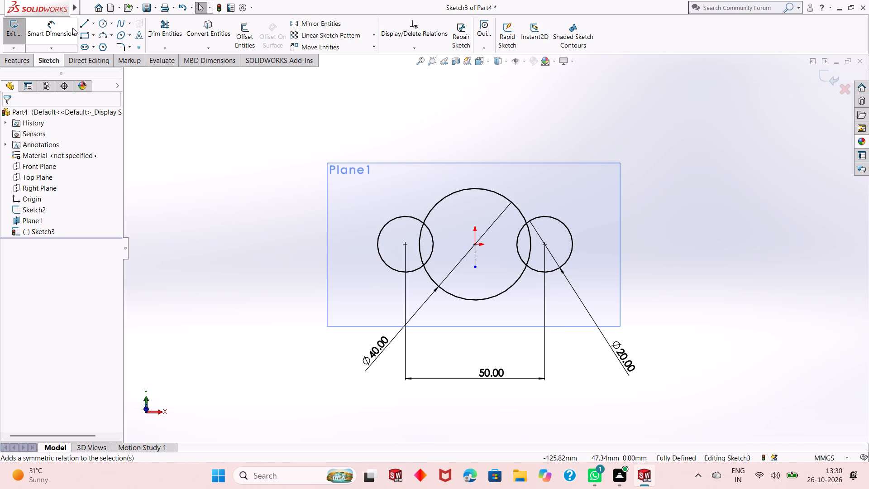
Sketch a line about 23 mm long joining the tops of the -X outer circle and the central circle.
{"action": "left_click", "coordinate": [81, 19]}
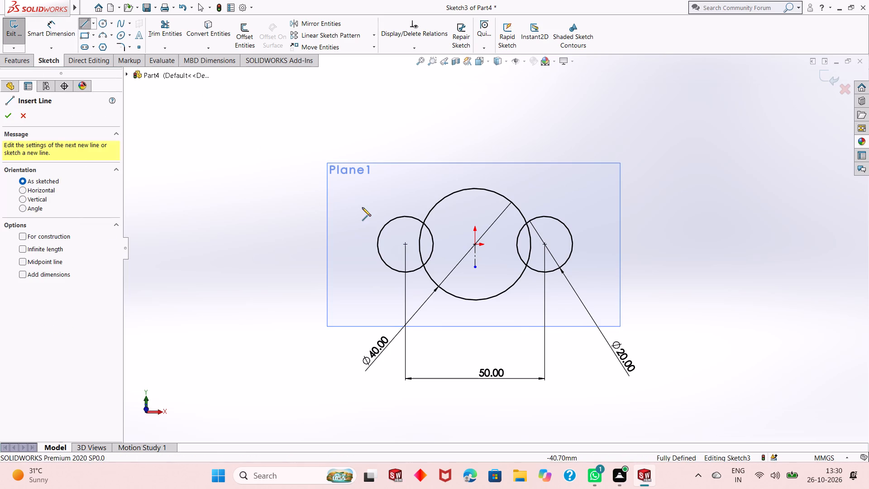
{"action": "left_click", "coordinate": [391, 219]}
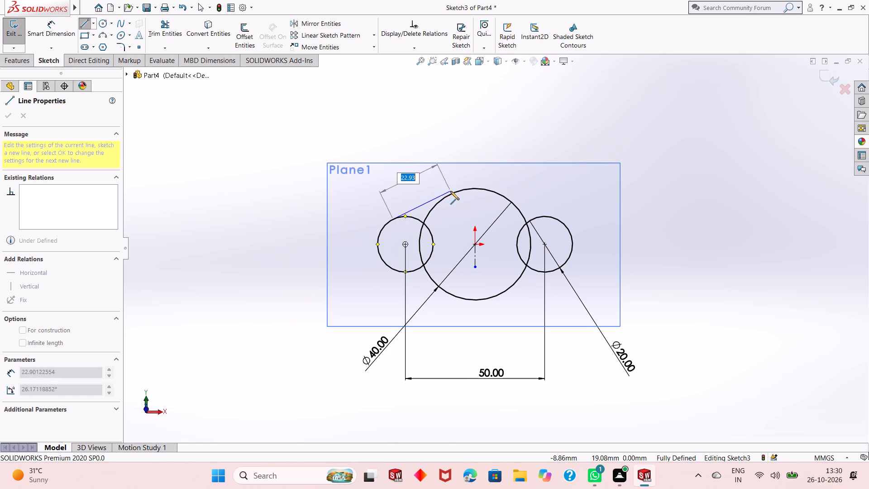
{"action": "left_click", "coordinate": [457, 190]}
{"action": "right_click", "coordinate": [417, 126]}
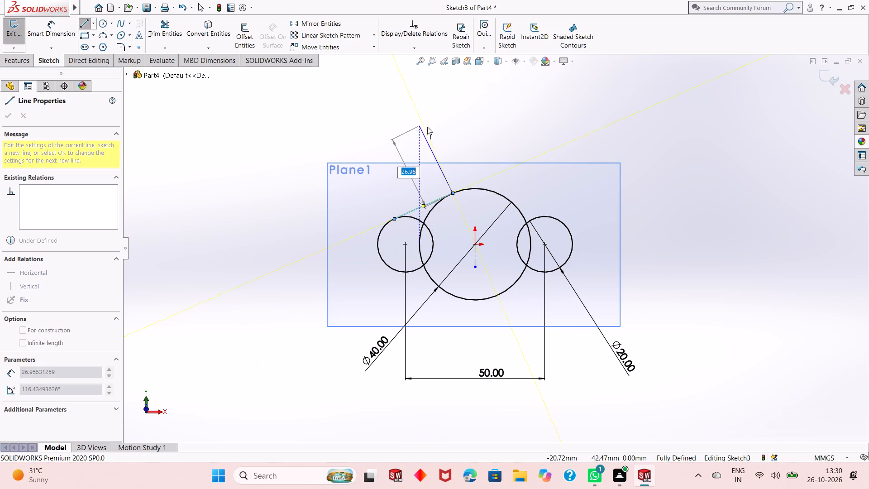
{"action": "left_click_drag", "start_coordinate": [439, 131], "coordinate": [442, 136]}
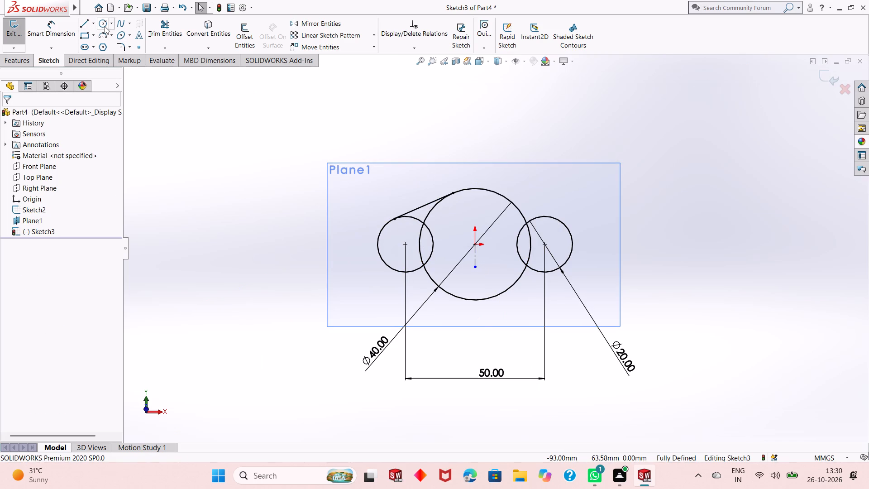
Sketch a line about 23 mm long joining the undersides of the -X outer circle and the central circle.
{"action": "left_click", "coordinate": [80, 28]}
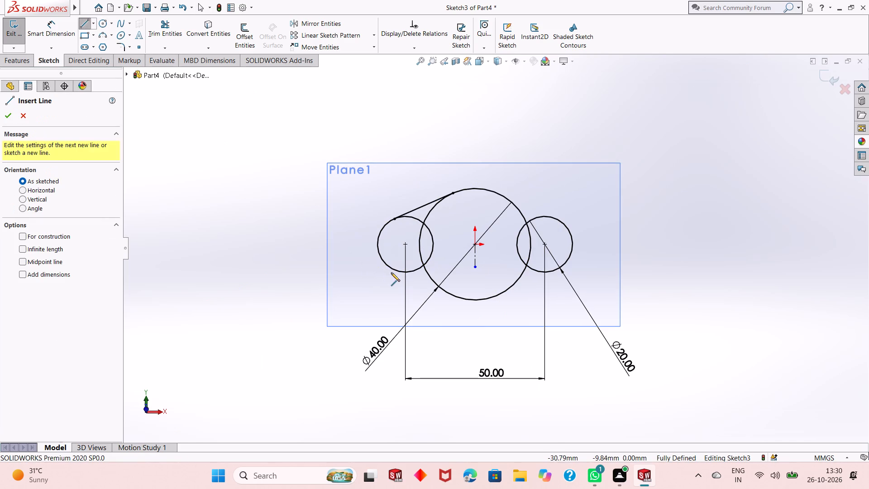
{"action": "left_click", "coordinate": [395, 271]}
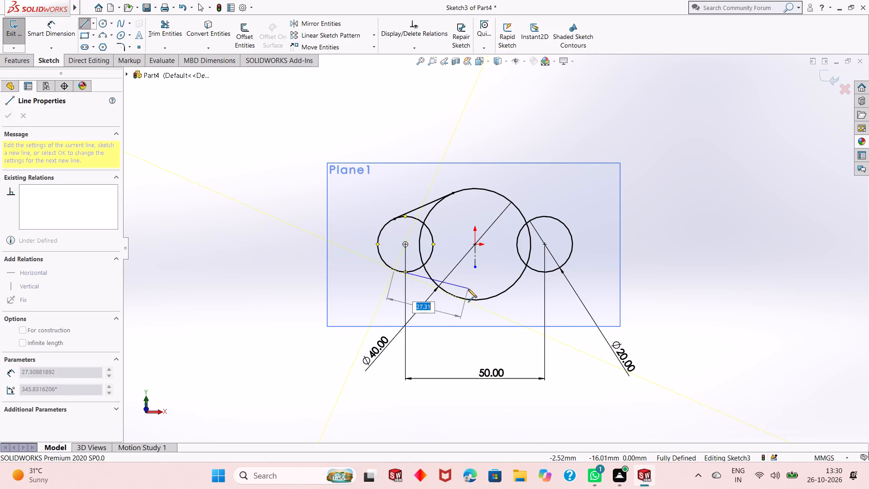
{"action": "left_click", "coordinate": [454, 295]}
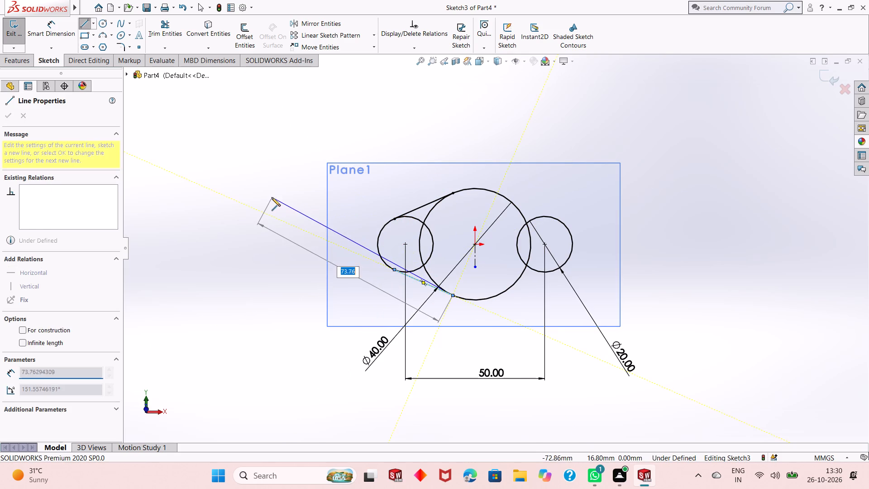
{"action": "right_click", "coordinate": [271, 197]}
{"action": "left_click", "coordinate": [287, 206]}
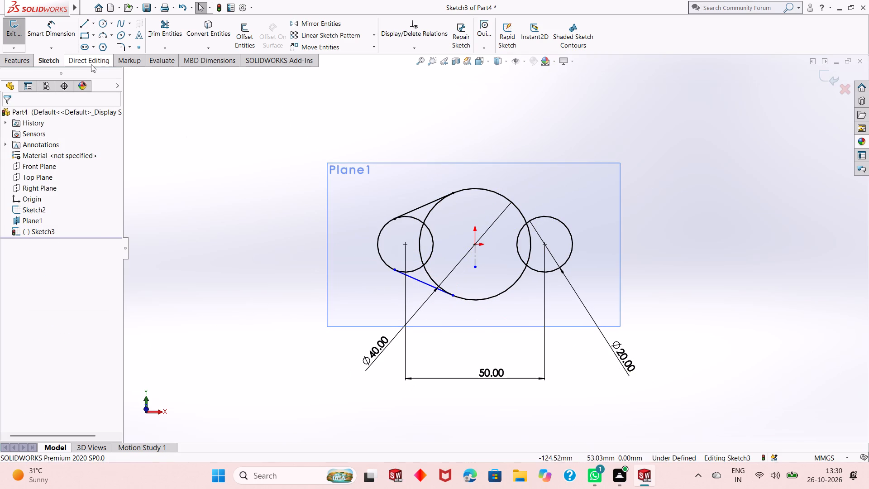
Sketch a line about 21.5 mm long joining the tops of the central circle and the +X outer circle.
{"action": "left_click", "coordinate": [85, 22]}
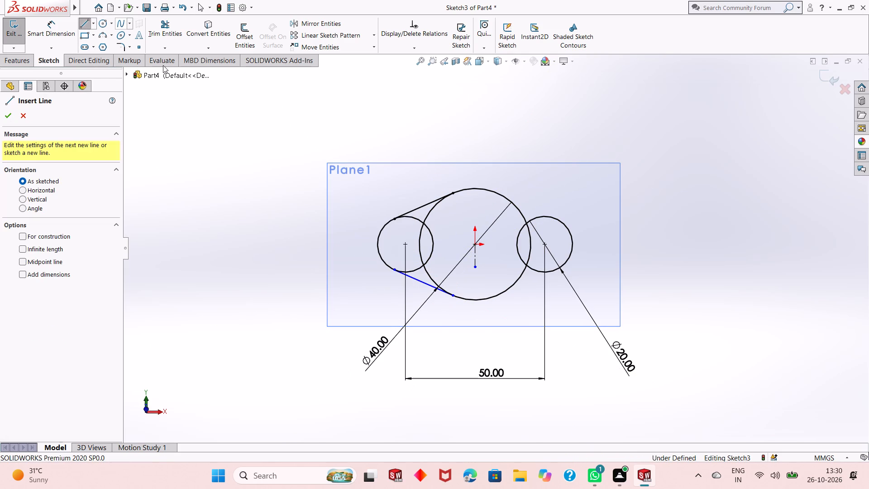
{"action": "left_click", "coordinate": [496, 192]}
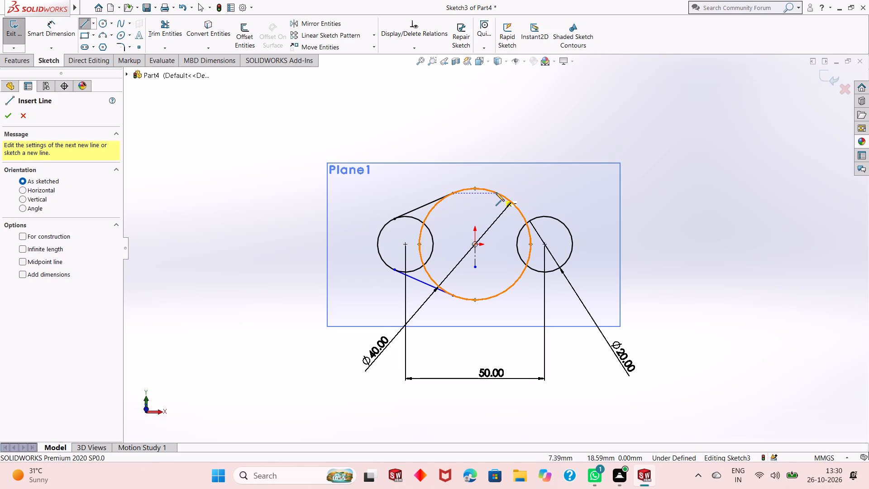
{"action": "left_click", "coordinate": [552, 217]}
{"action": "right_click", "coordinate": [552, 141]}
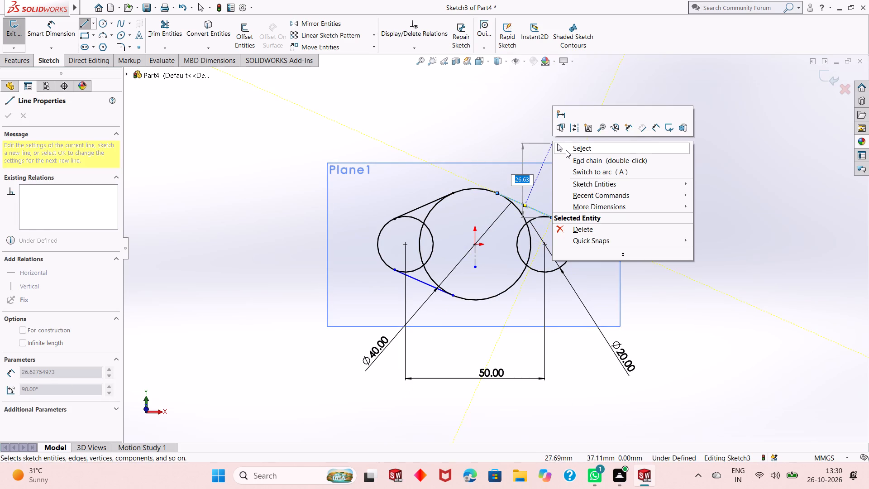
{"action": "left_click", "coordinate": [566, 150]}
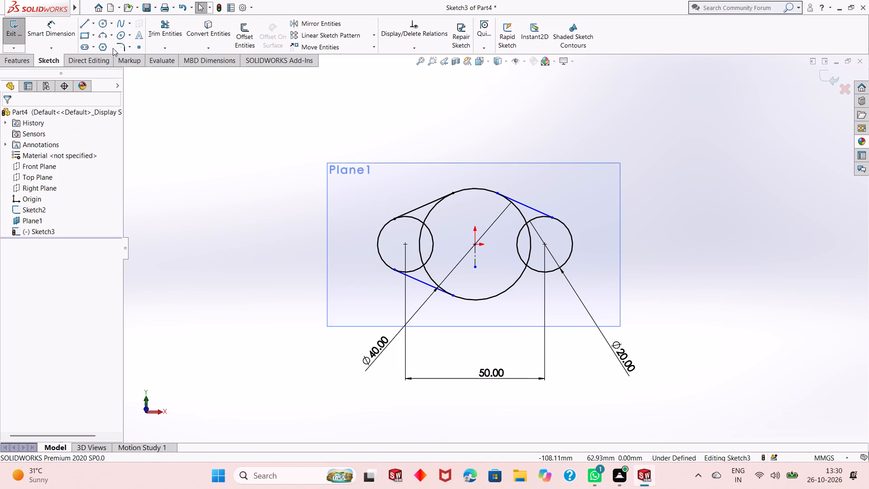
Sketch a line about 19 mm long joining the undersides of the central circle and the +X outer circle.
{"action": "left_click", "coordinate": [87, 29]}
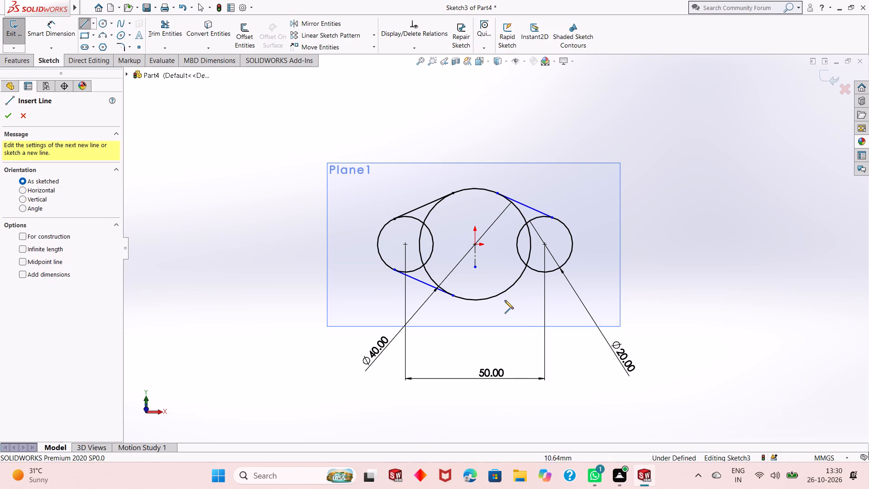
{"action": "left_click", "coordinate": [501, 294]}
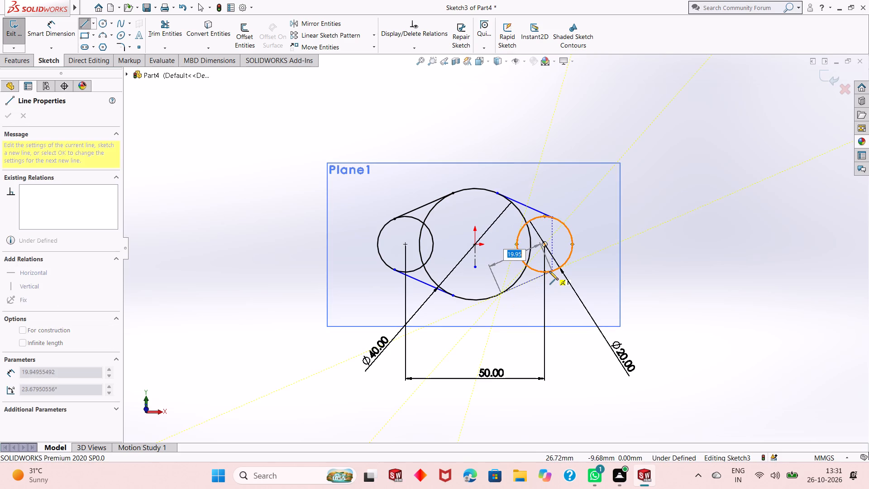
{"action": "left_click", "coordinate": [549, 270]}
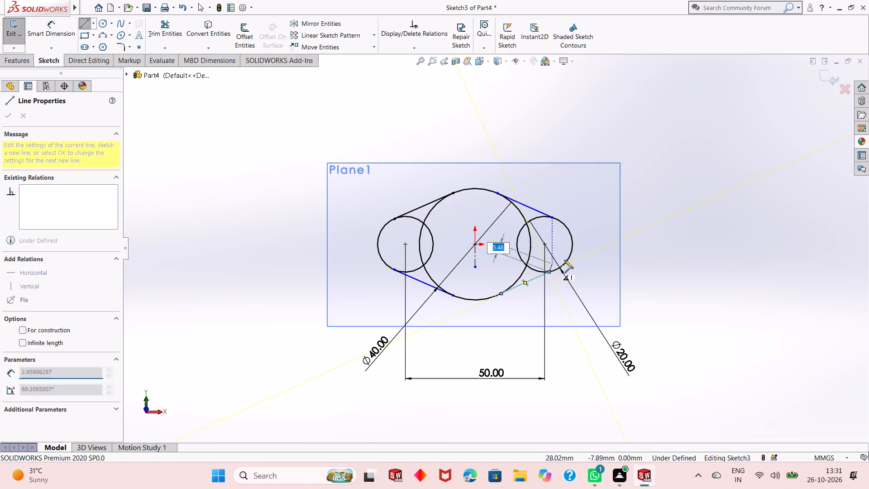
{"action": "right_click", "coordinate": [654, 212]}
{"action": "left_click", "coordinate": [667, 210]}
{"action": "right_click", "coordinate": [667, 210]}
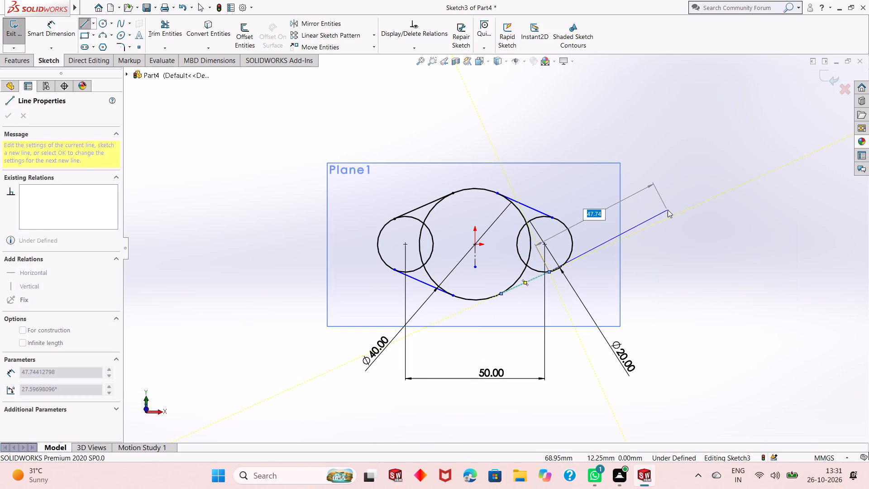
{"action": "left_click", "coordinate": [674, 214]}
{"action": "key", "text": "Escape"}
{"action": "key", "text": "Escape"}
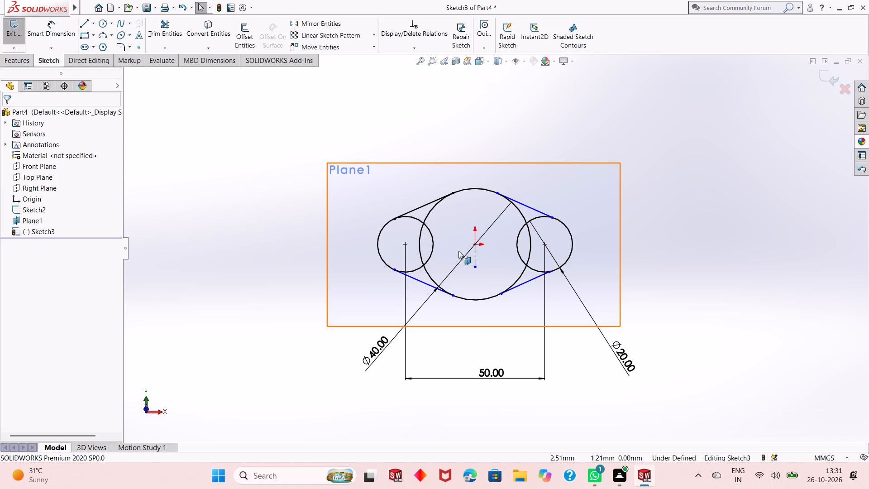
{"action": "key", "text": "Escape"}
{"action": "key", "text": "Escape"}
Add a Tangent relation between the lower -X connecting line and the -X outer circle.
{"action": "left_click", "coordinate": [418, 279]}
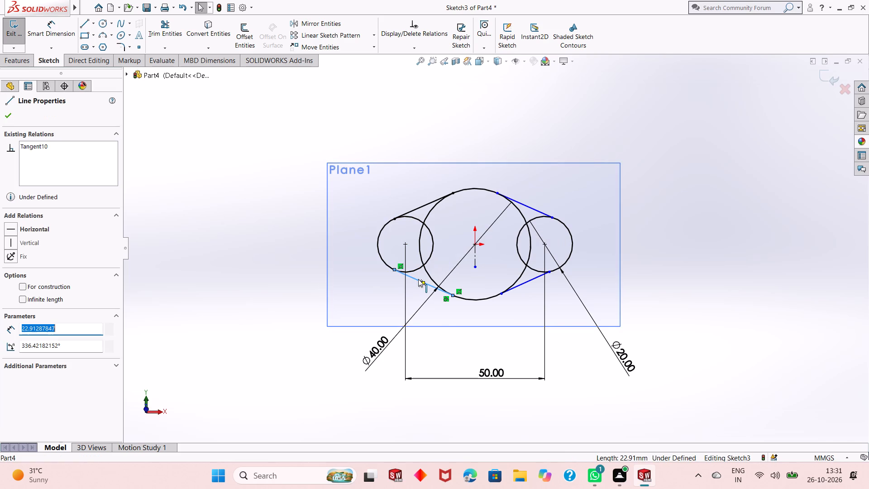
{"action": "left_click", "coordinate": [417, 267], "text": "ctrl"}
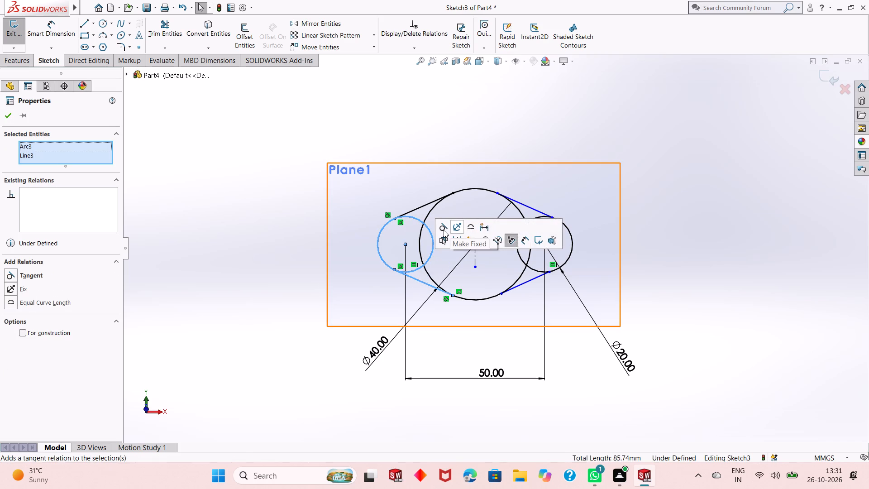
{"action": "left_click", "coordinate": [444, 230]}
{"action": "left_click", "coordinate": [10, 118]}
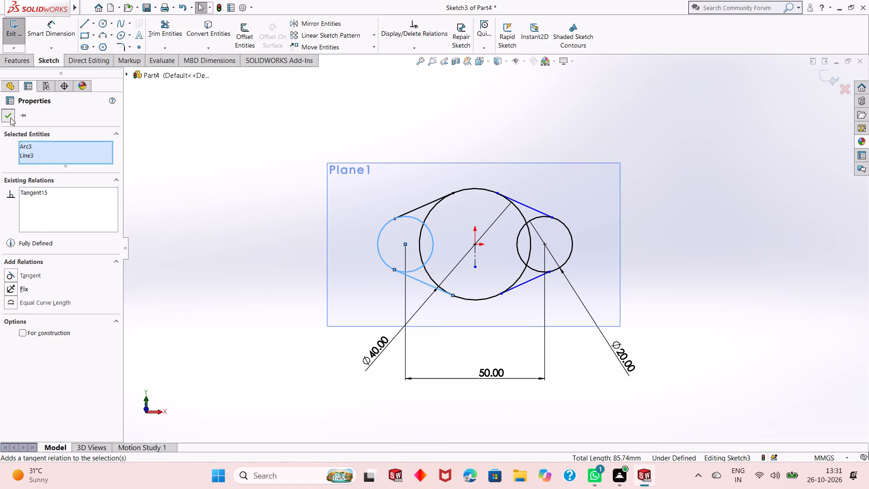
Add a Tangent relation between the lower +X connecting line and the central circle.
{"action": "left_click", "coordinate": [523, 286]}
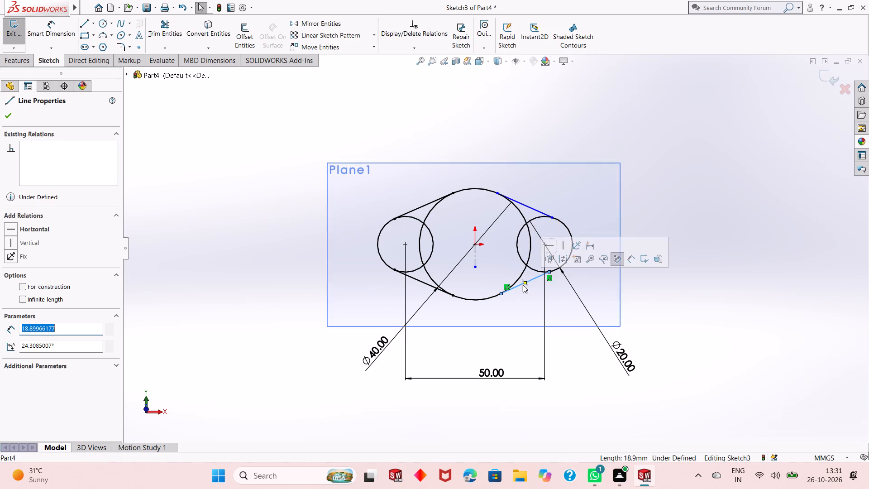
{"action": "left_click", "coordinate": [520, 273], "text": "ctrl"}
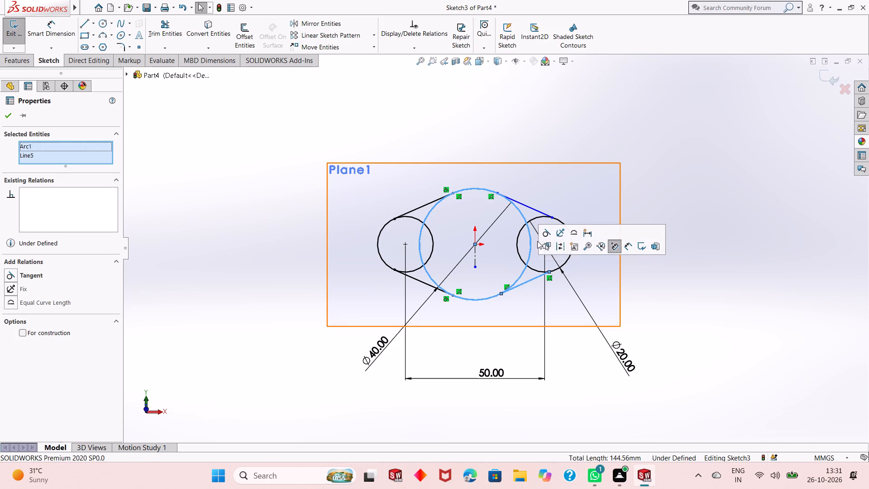
{"action": "left_click", "coordinate": [544, 236]}
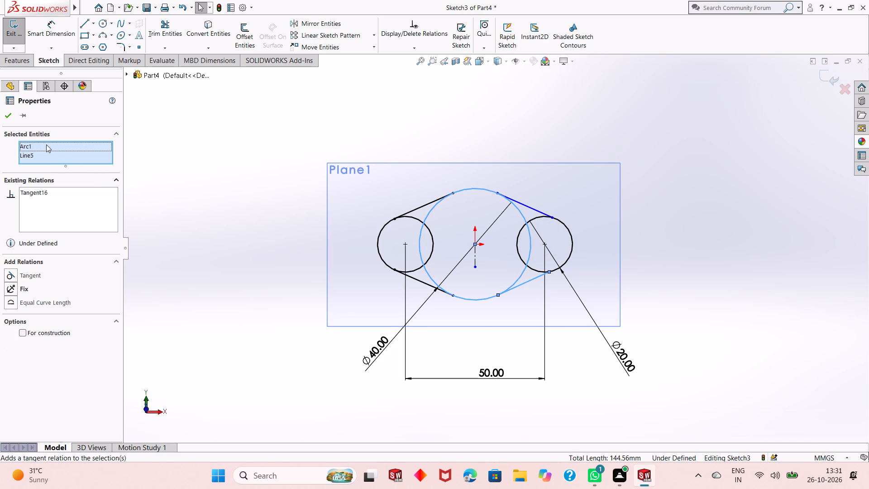
{"action": "left_click", "coordinate": [5, 117]}
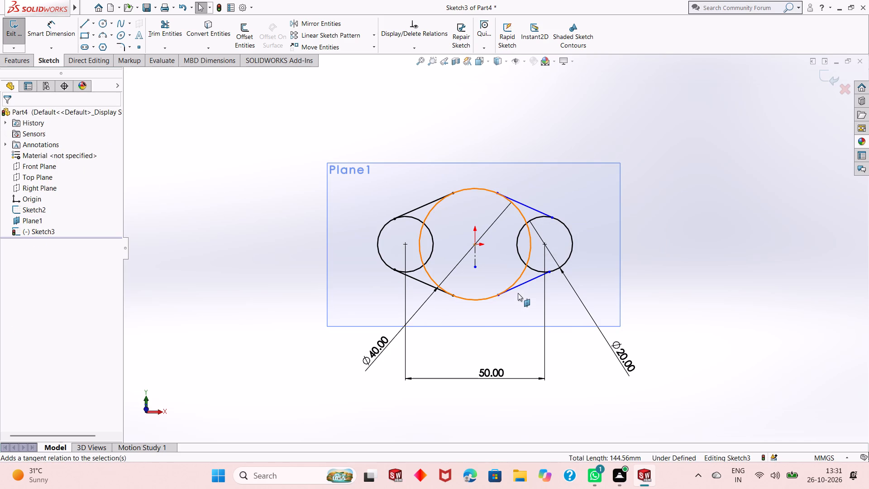
Add a Tangent relation between the lower +X connecting line and the +X outer circle.
{"action": "left_click", "coordinate": [525, 281]}
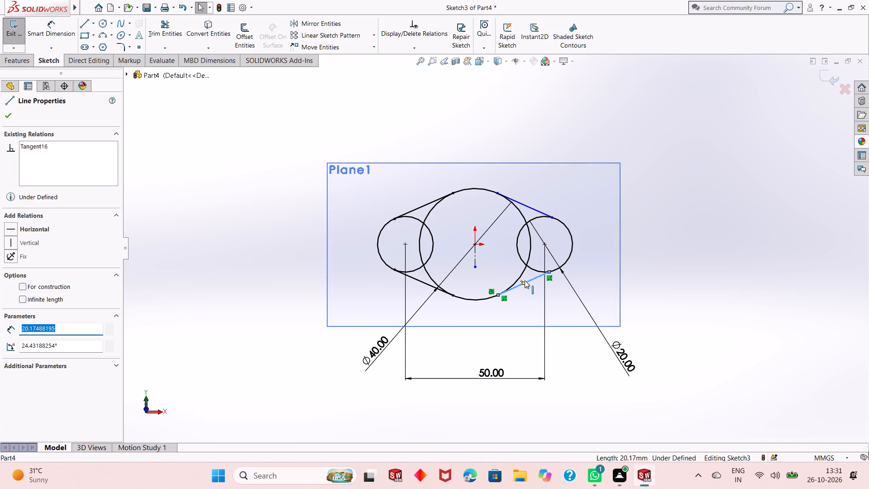
{"action": "left_click", "coordinate": [559, 269], "text": "ctrl"}
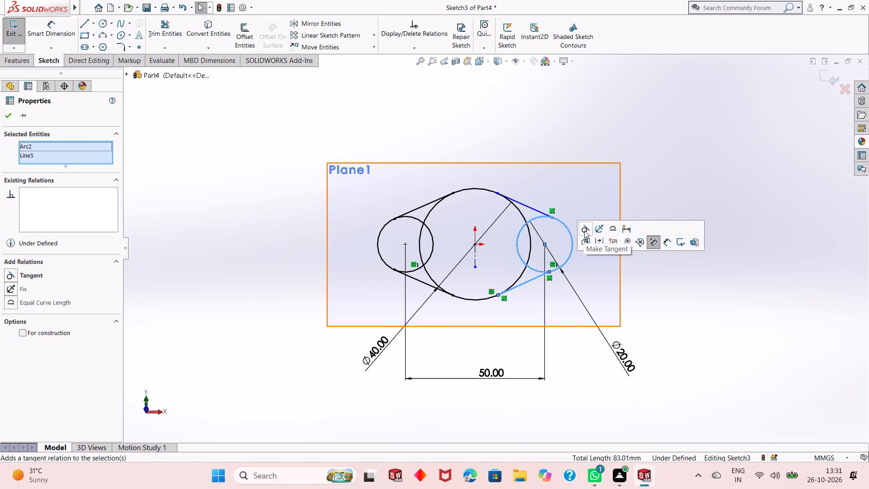
{"action": "left_click", "coordinate": [584, 230]}
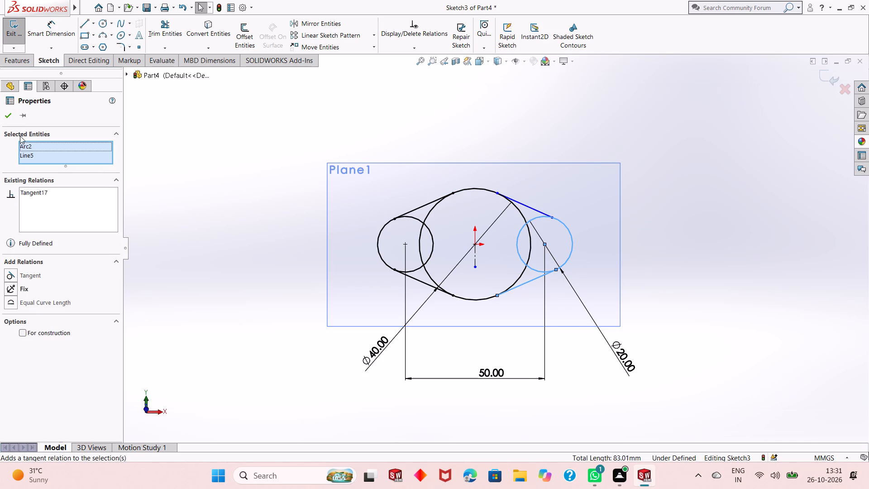
{"action": "left_click", "coordinate": [5, 120]}
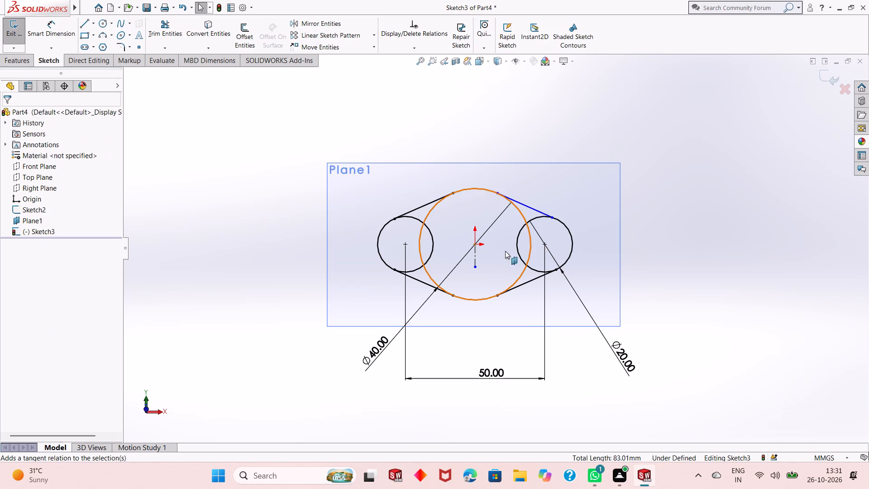
Add a Tangent relation between the upper +X connecting line and the central circle.
{"action": "left_click", "coordinate": [525, 203]}
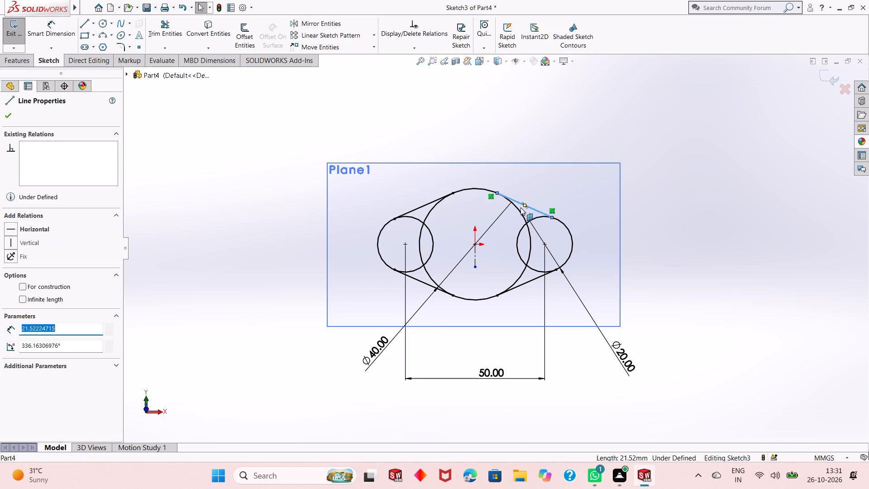
{"action": "left_click", "coordinate": [520, 209], "text": "ctrl"}
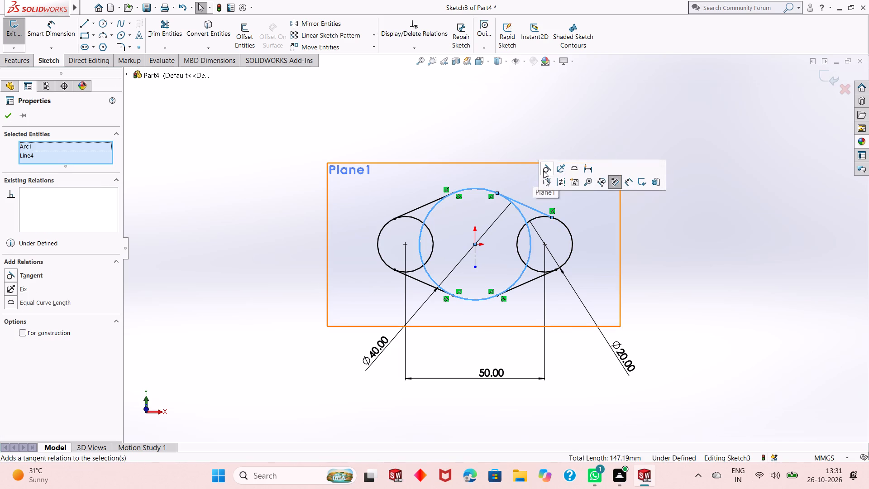
{"action": "left_click", "coordinate": [545, 168]}
{"action": "left_click", "coordinate": [4, 117]}
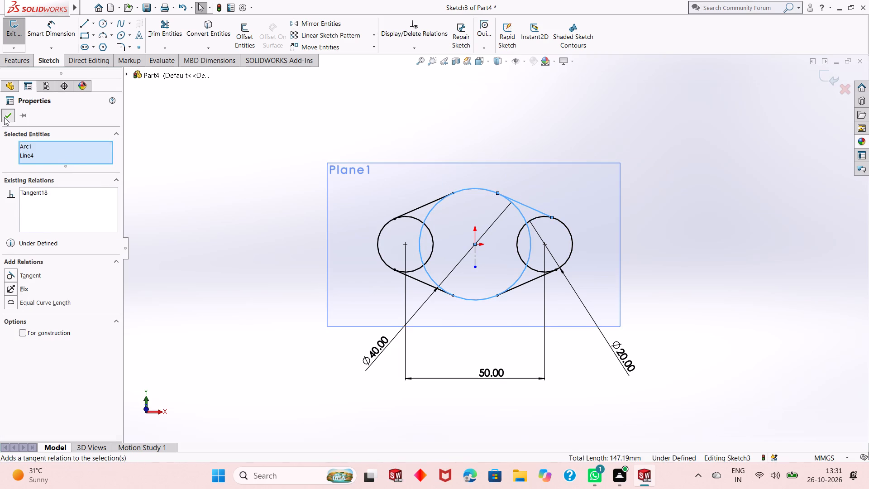
Add a Tangent relation between the upper +X connecting line and the +X outer circle.
{"action": "left_click", "coordinate": [521, 206]}
{"action": "left_click", "coordinate": [540, 218], "text": "ctrl"}
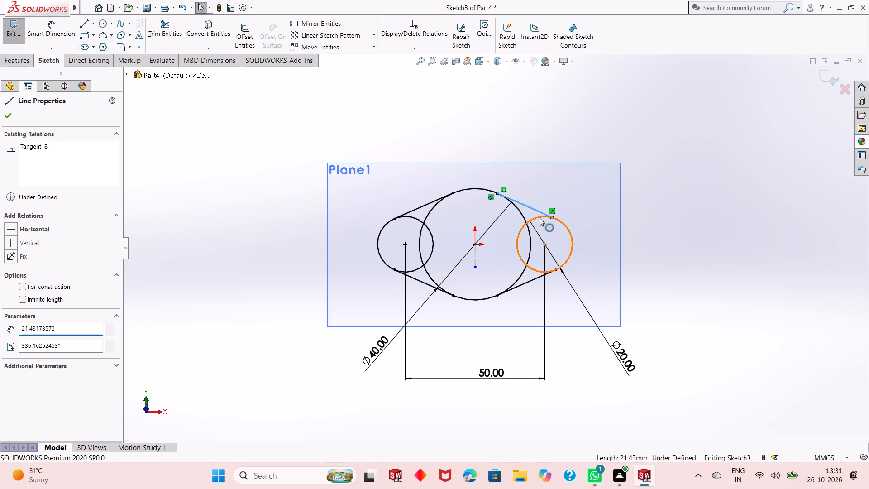
{"action": "left_click", "coordinate": [563, 177]}
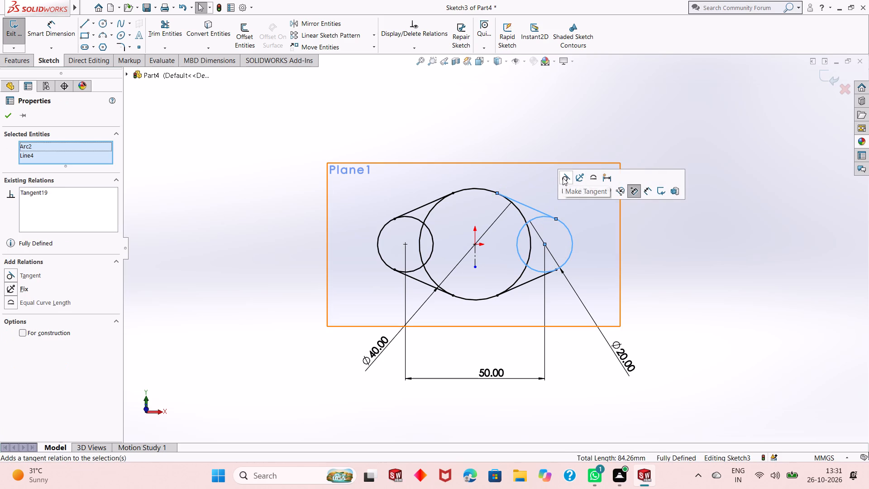
{"action": "left_click", "coordinate": [14, 110]}
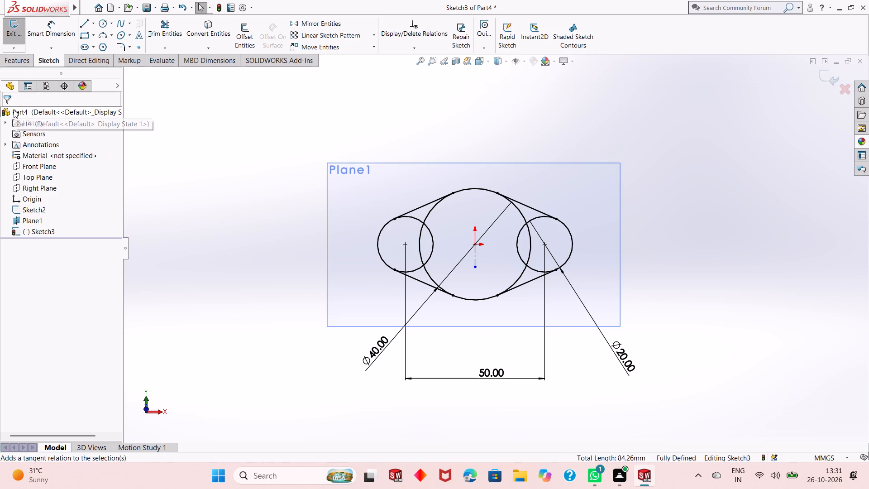
Trim away the overlapping inner arcs of the central circle and the -X outer circle, using Trim to closest.
{"action": "left_click", "coordinate": [154, 38]}
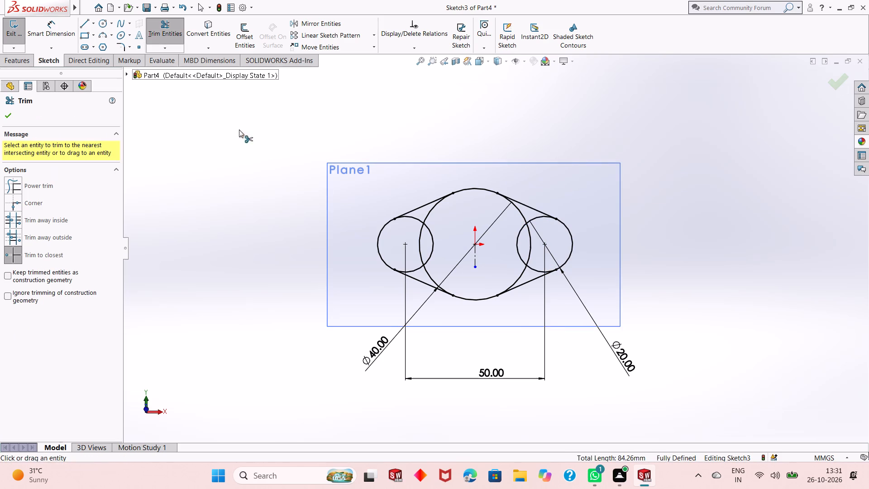
{"action": "left_click", "coordinate": [420, 219]}
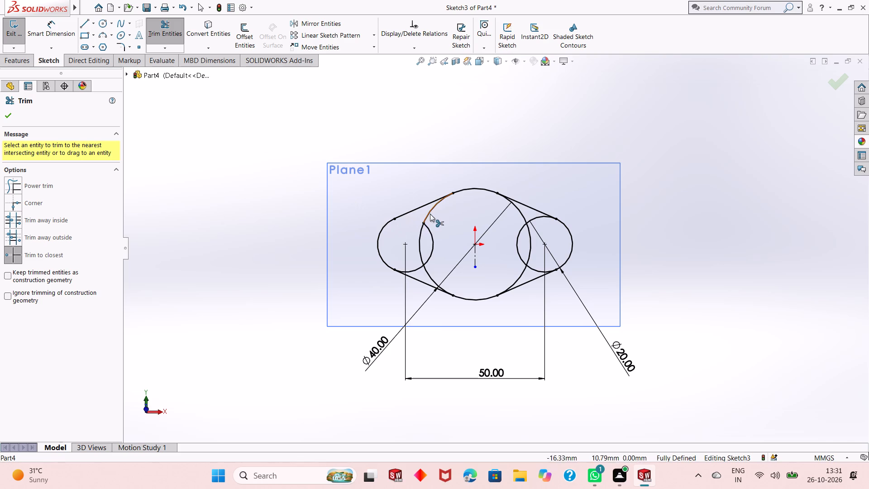
{"action": "left_click", "coordinate": [430, 214]}
{"action": "left_click", "coordinate": [428, 225]}
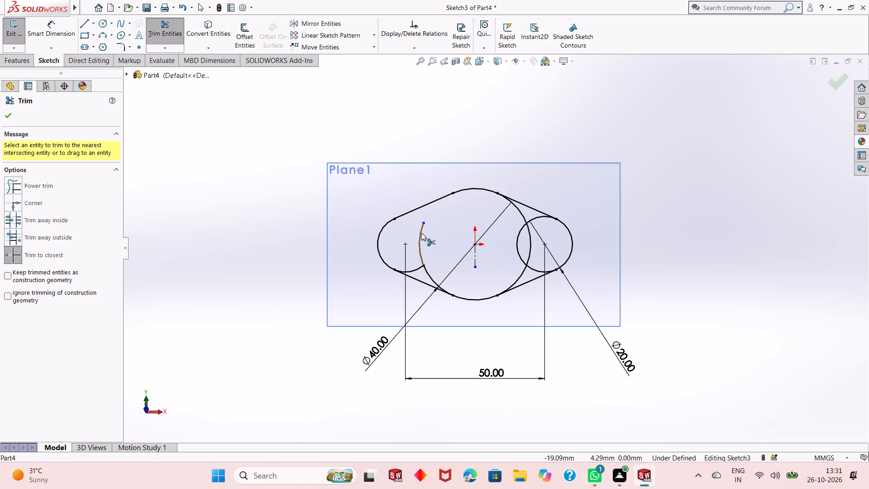
{"action": "left_click", "coordinate": [420, 233]}
{"action": "left_click", "coordinate": [416, 270]}
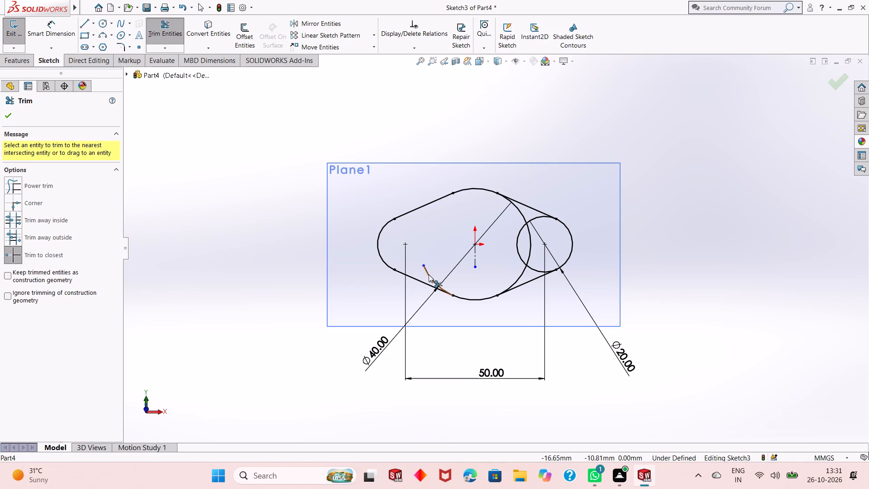
{"action": "left_click", "coordinate": [429, 274]}
Trim away the overlapping inner arcs of the central circle and the +X outer circle, leaving a single closed outline.
{"action": "left_click", "coordinate": [529, 250]}
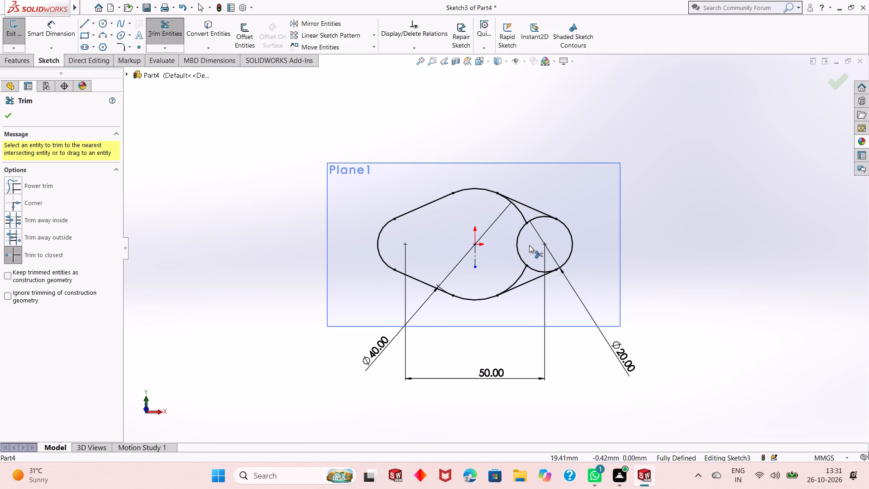
{"action": "left_click", "coordinate": [518, 235]}
{"action": "left_click", "coordinate": [519, 209]}
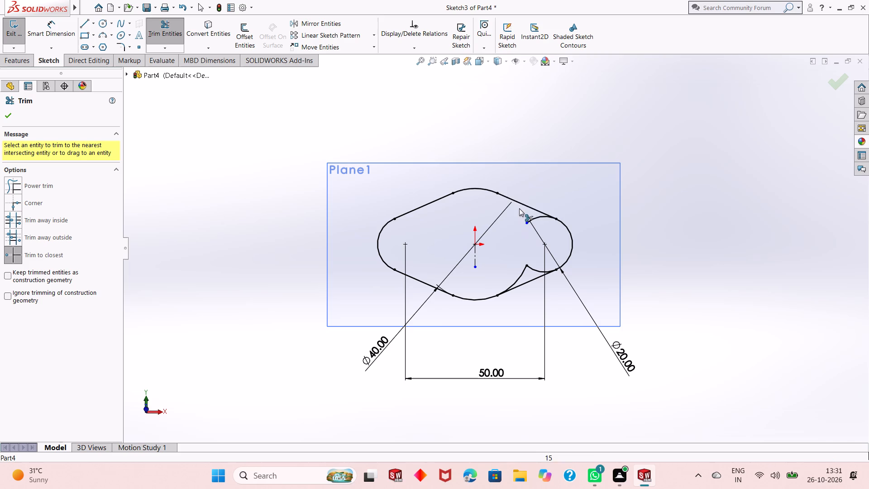
{"action": "left_click", "coordinate": [538, 217]}
{"action": "left_click", "coordinate": [538, 270]}
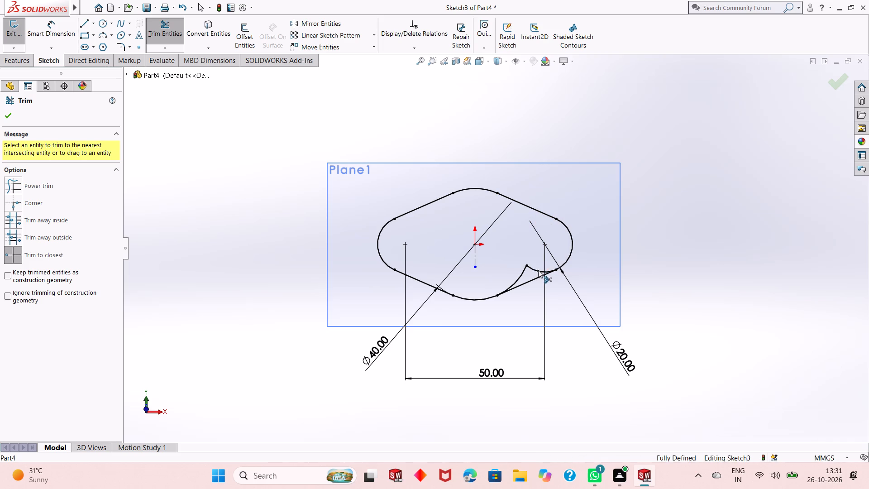
{"action": "left_click", "coordinate": [520, 278]}
{"action": "right_click", "coordinate": [622, 138]}
{"action": "left_click", "coordinate": [638, 172]}
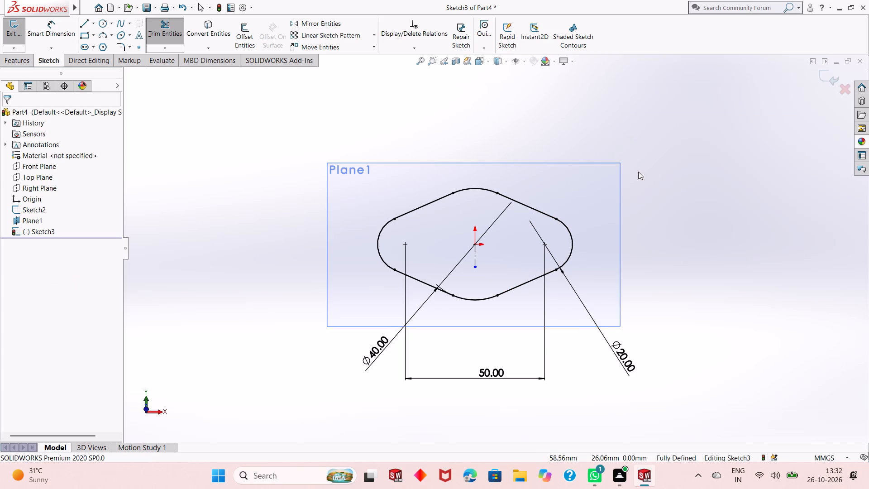
Extrude the closed profile as a Blind boss 10 mm from the sketch plane.
{"action": "left_click", "coordinate": [20, 60]}
{"action": "left_click", "coordinate": [18, 45]}
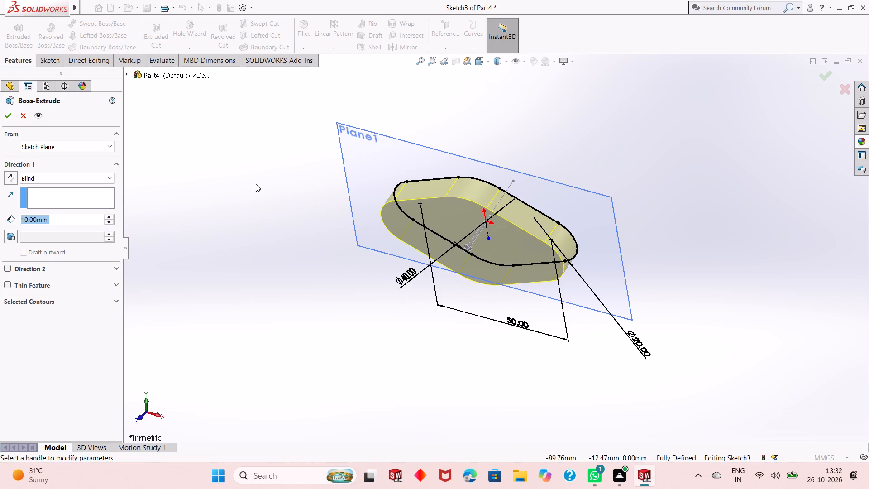
{"action": "left_click", "coordinate": [8, 112]}
{"action": "left_click", "coordinate": [293, 268]}
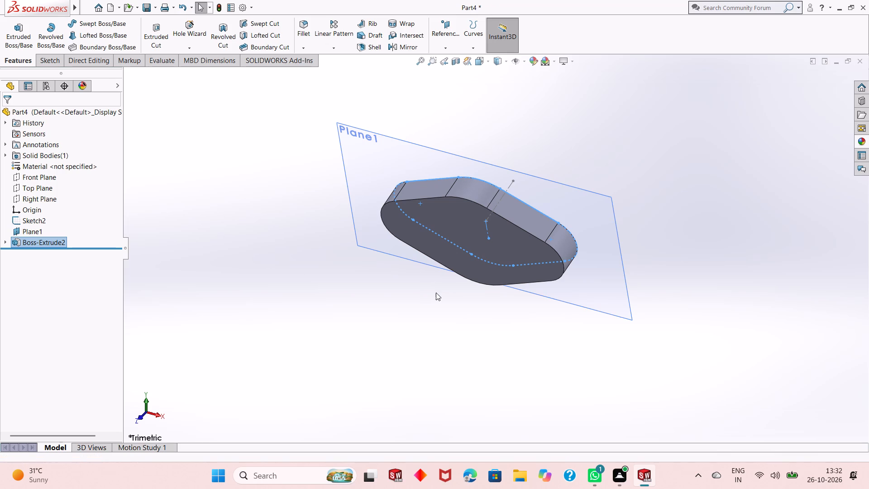
Hide the inclined reference plane that carries the profile sketch.
{"action": "middle_click_drag", "start_coordinate": [436, 293], "coordinate": [363, 287]}
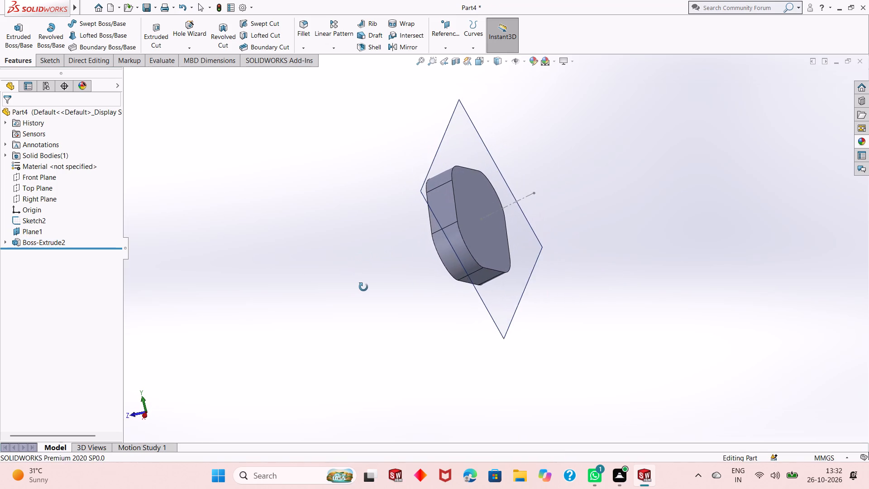
{"action": "middle_click_drag", "start_coordinate": [363, 287], "coordinate": [366, 281]}
{"action": "middle_click_drag", "start_coordinate": [367, 281], "coordinate": [371, 282]}
{"action": "middle_click_drag", "start_coordinate": [389, 276], "coordinate": [410, 273]}
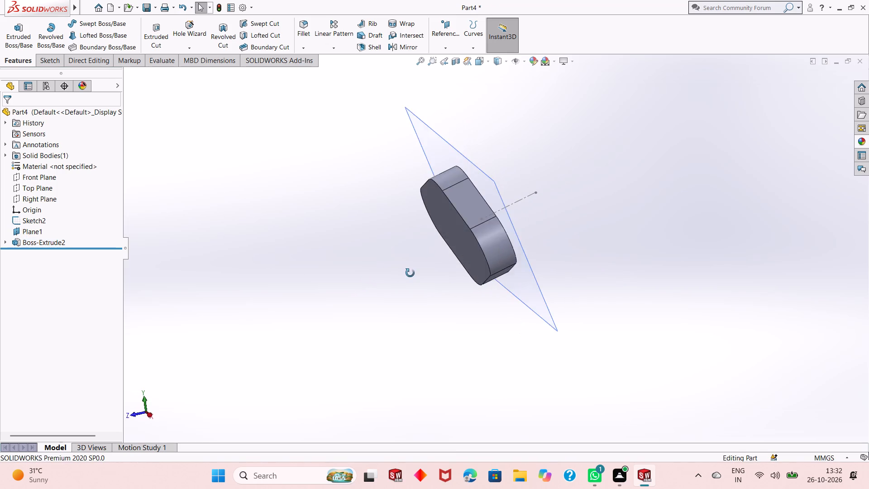
{"action": "middle_click_drag", "start_coordinate": [410, 273], "coordinate": [406, 271]}
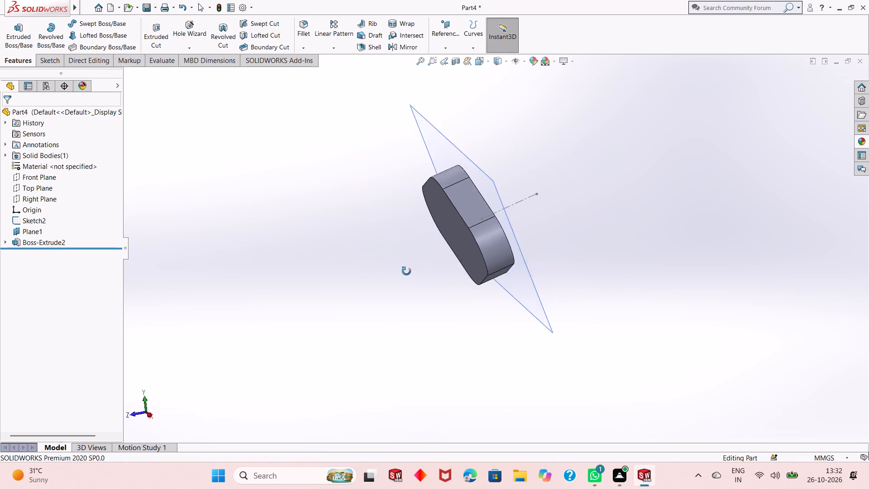
{"action": "middle_click_drag", "start_coordinate": [406, 271], "coordinate": [396, 274]}
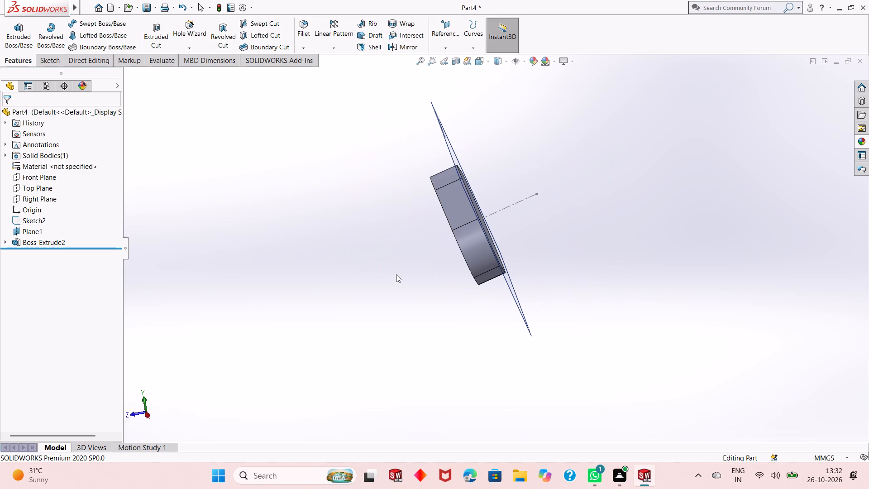
{"action": "middle_click_drag", "start_coordinate": [484, 193], "coordinate": [475, 208]}
{"action": "right_click", "coordinate": [473, 129]}
{"action": "left_click", "coordinate": [510, 114]}
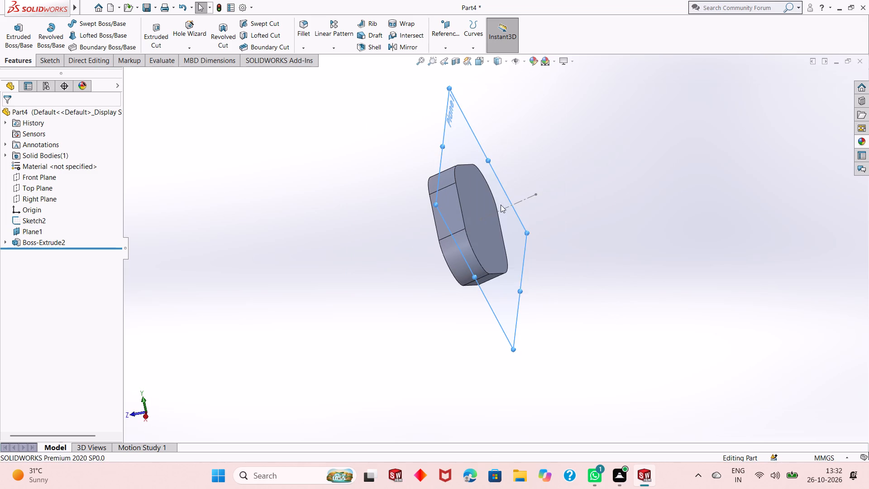
Examine the extruded plate and the inclined centerline behind it from several viewing angles.
{"action": "middle_click_drag", "start_coordinate": [501, 207], "coordinate": [503, 188]}
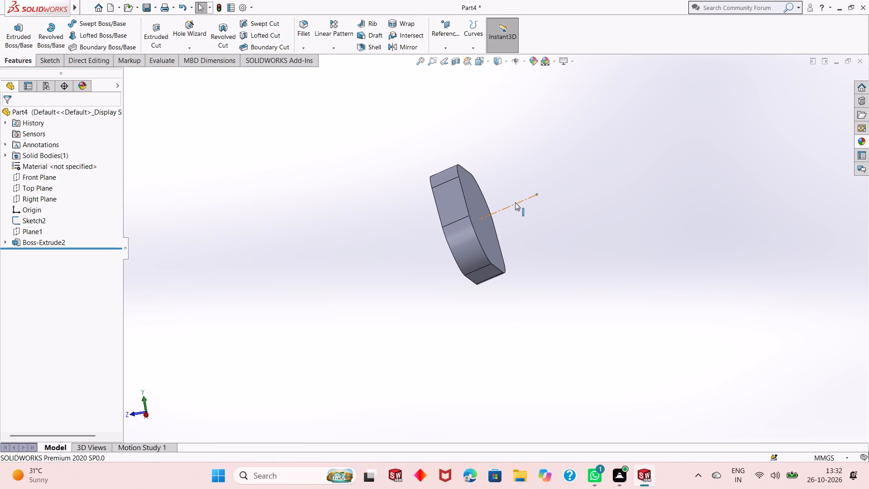
{"action": "left_click", "coordinate": [449, 30]}
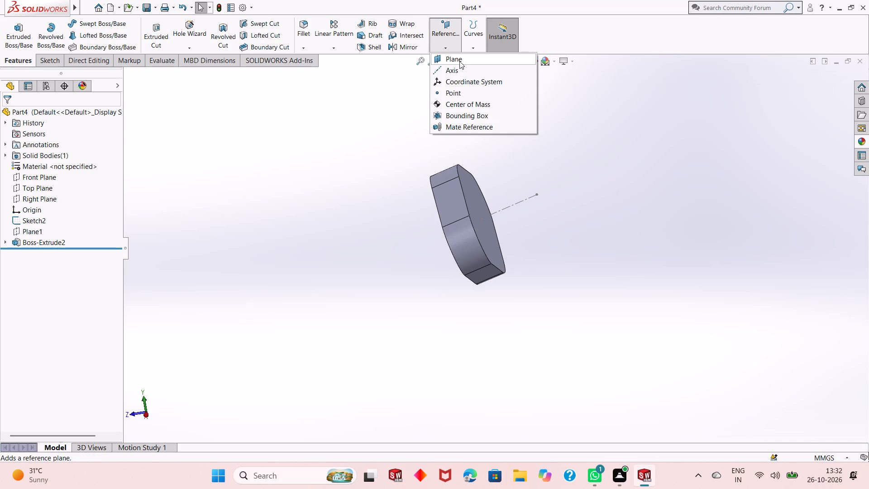
{"action": "middle_click_drag", "start_coordinate": [579, 266], "coordinate": [555, 258]}
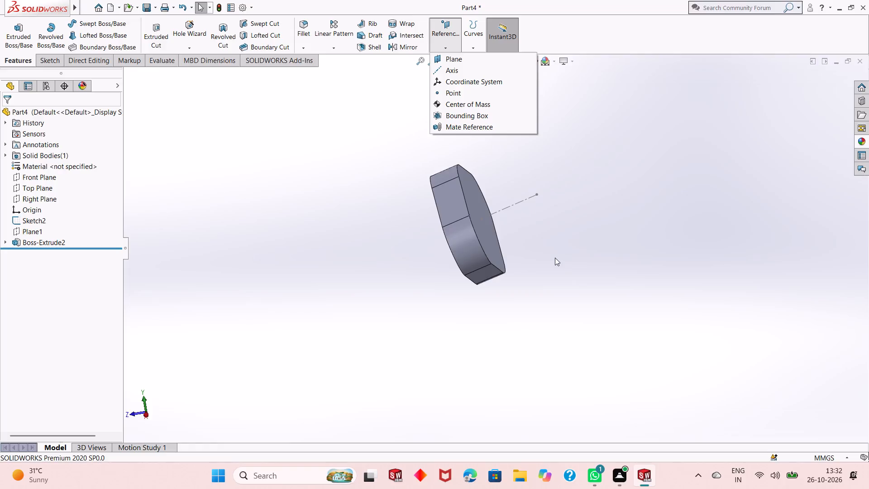
{"action": "middle_click_drag", "start_coordinate": [555, 258], "coordinate": [554, 257]}
{"action": "left_click", "coordinate": [568, 238]}
{"action": "middle_click_drag", "start_coordinate": [635, 247], "coordinate": [562, 226]}
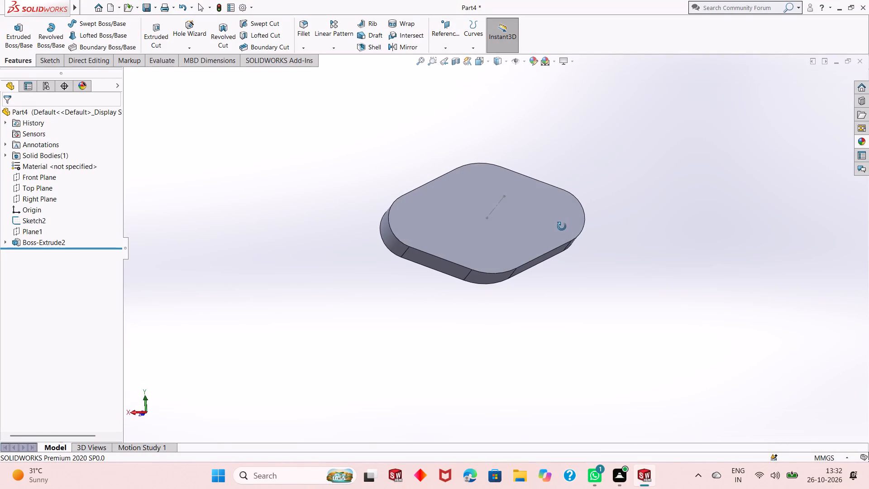
{"action": "middle_click_drag", "start_coordinate": [562, 226], "coordinate": [570, 263]}
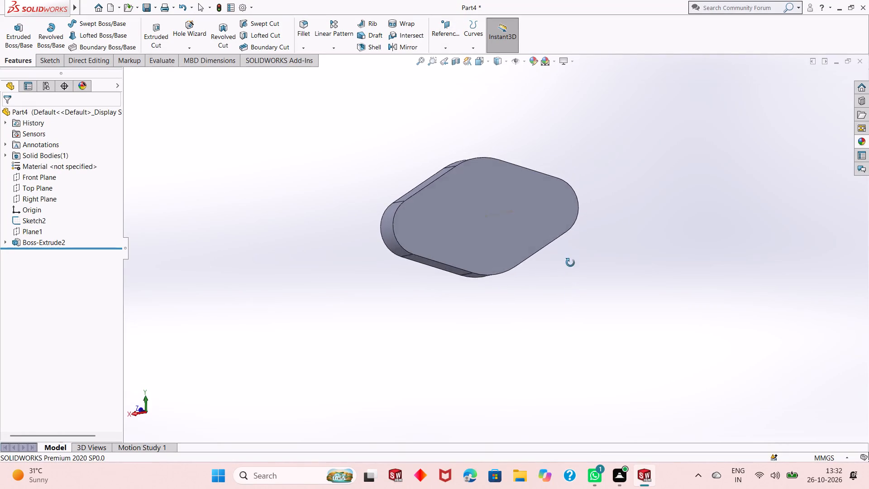
{"action": "middle_click_drag", "start_coordinate": [570, 263], "coordinate": [625, 217]}
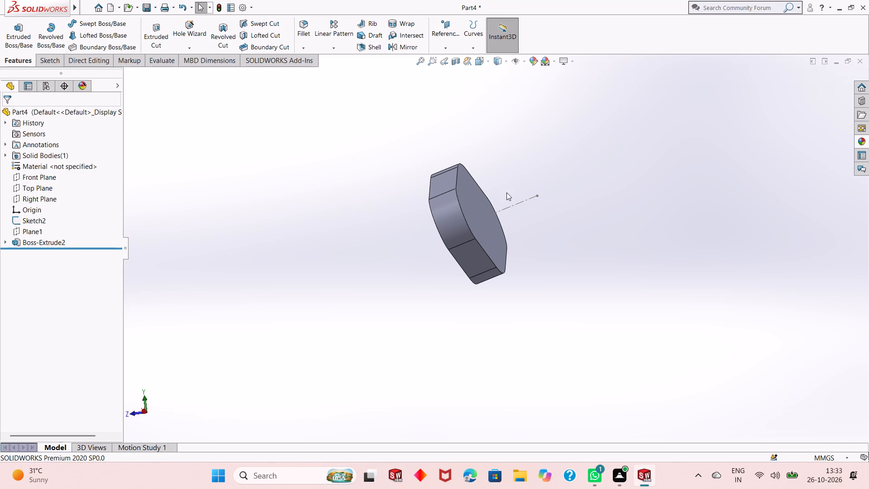
{"action": "middle_click_drag", "start_coordinate": [583, 215], "coordinate": [568, 278]}
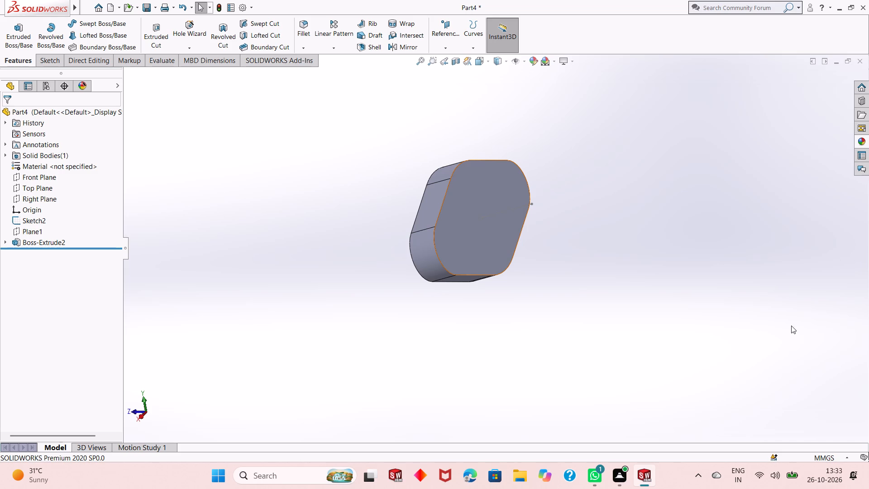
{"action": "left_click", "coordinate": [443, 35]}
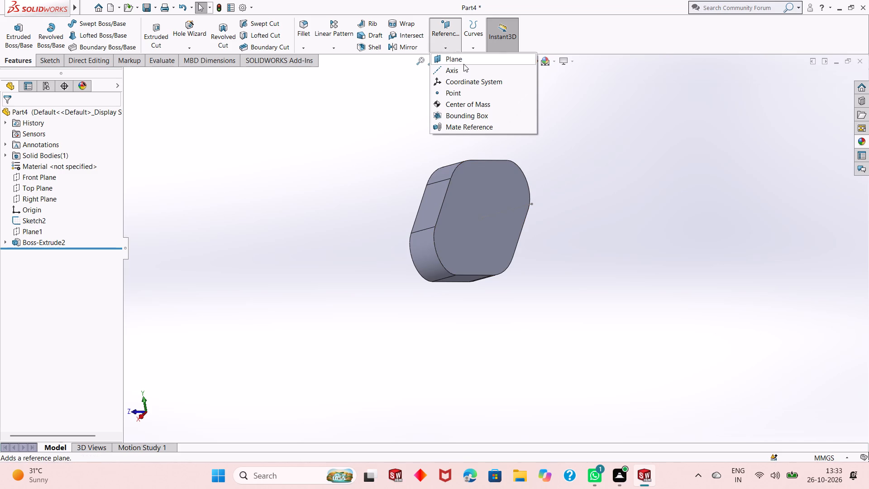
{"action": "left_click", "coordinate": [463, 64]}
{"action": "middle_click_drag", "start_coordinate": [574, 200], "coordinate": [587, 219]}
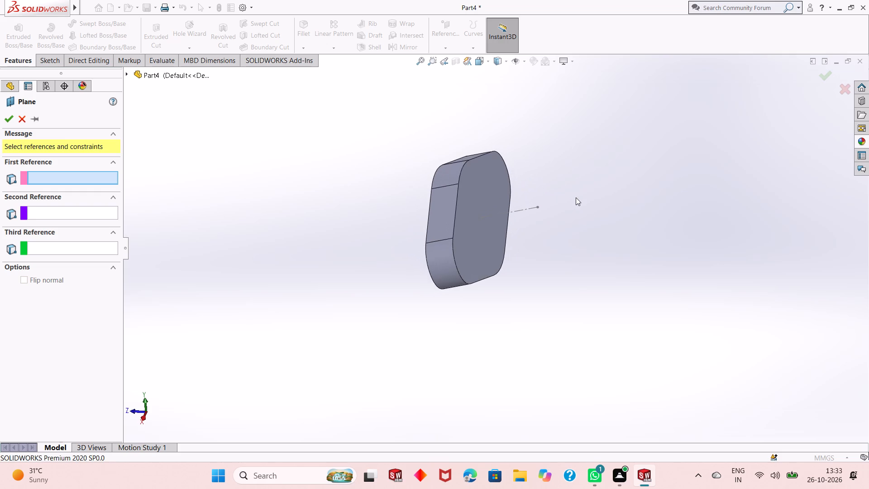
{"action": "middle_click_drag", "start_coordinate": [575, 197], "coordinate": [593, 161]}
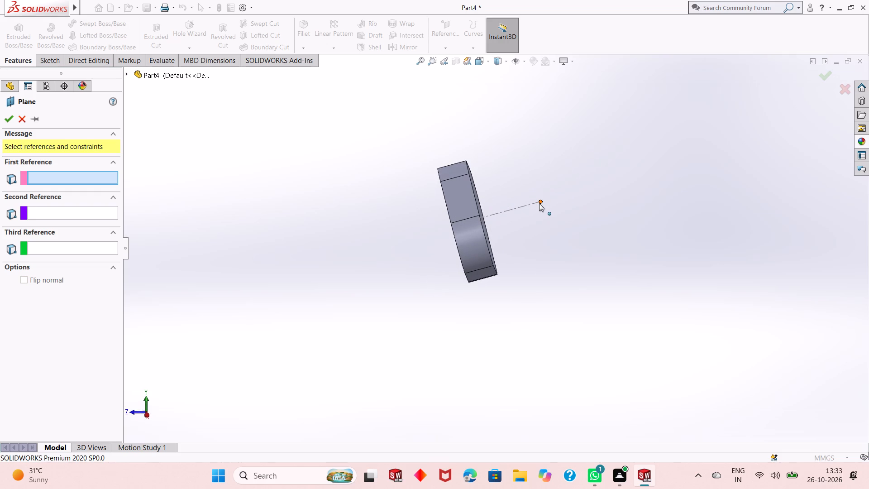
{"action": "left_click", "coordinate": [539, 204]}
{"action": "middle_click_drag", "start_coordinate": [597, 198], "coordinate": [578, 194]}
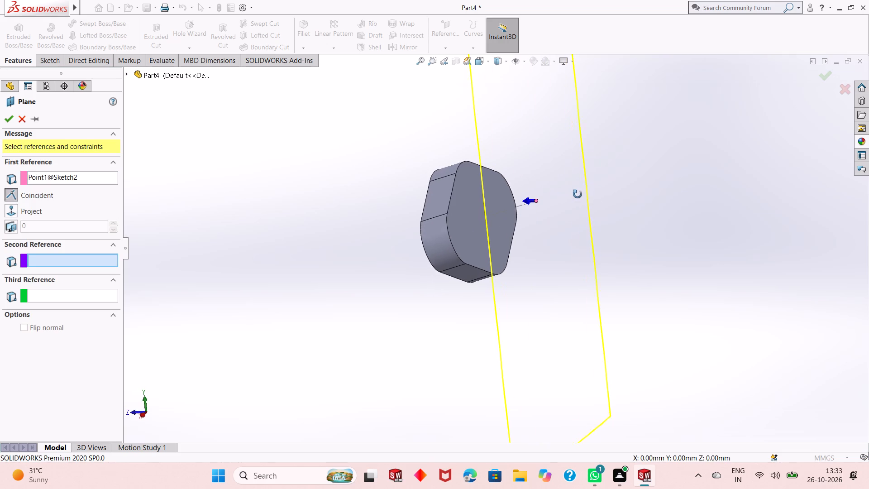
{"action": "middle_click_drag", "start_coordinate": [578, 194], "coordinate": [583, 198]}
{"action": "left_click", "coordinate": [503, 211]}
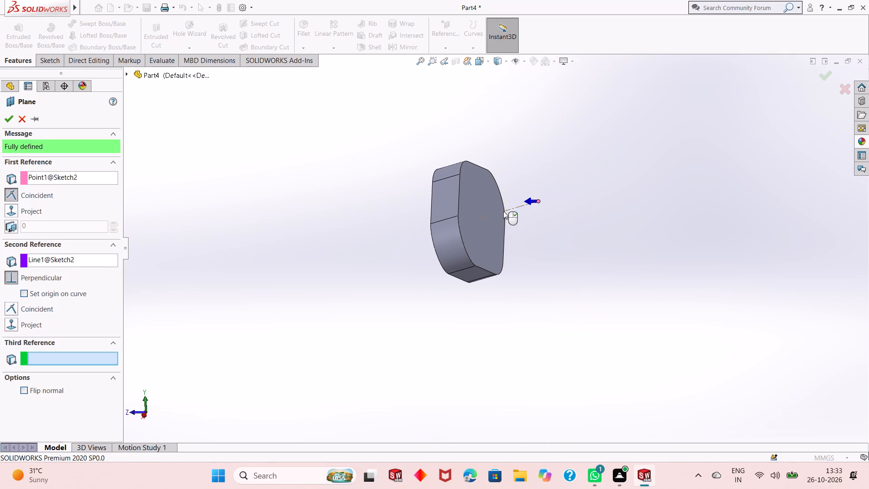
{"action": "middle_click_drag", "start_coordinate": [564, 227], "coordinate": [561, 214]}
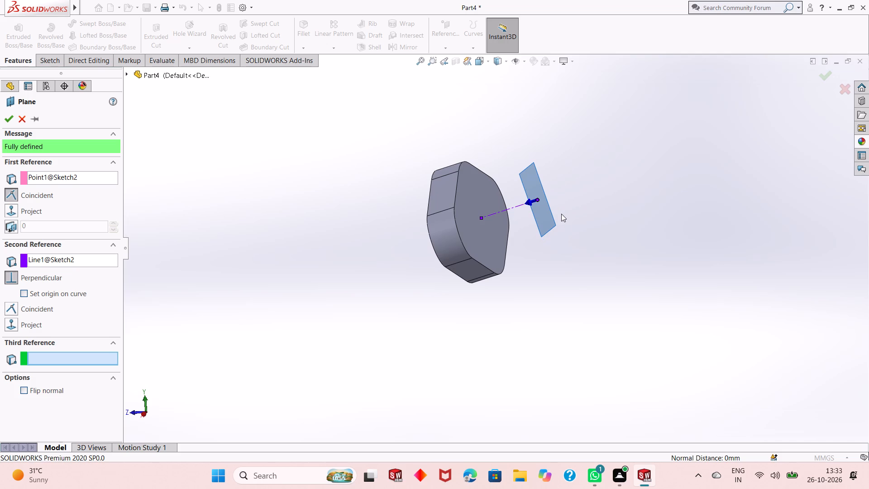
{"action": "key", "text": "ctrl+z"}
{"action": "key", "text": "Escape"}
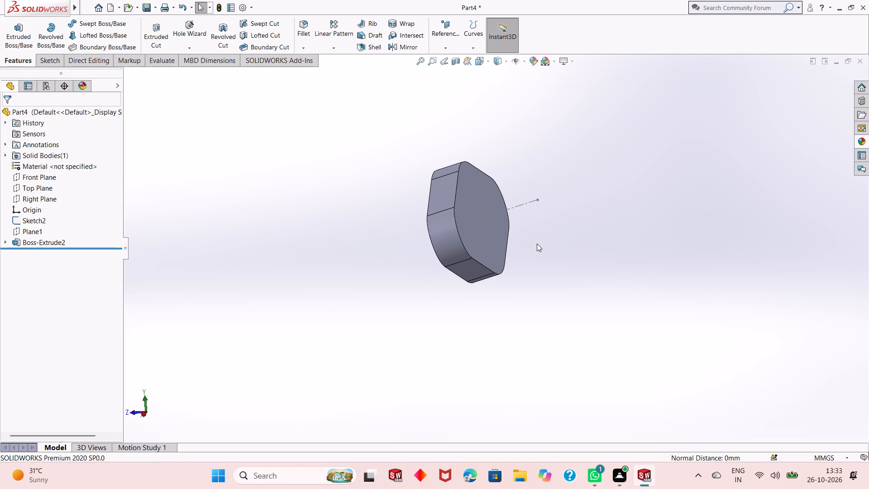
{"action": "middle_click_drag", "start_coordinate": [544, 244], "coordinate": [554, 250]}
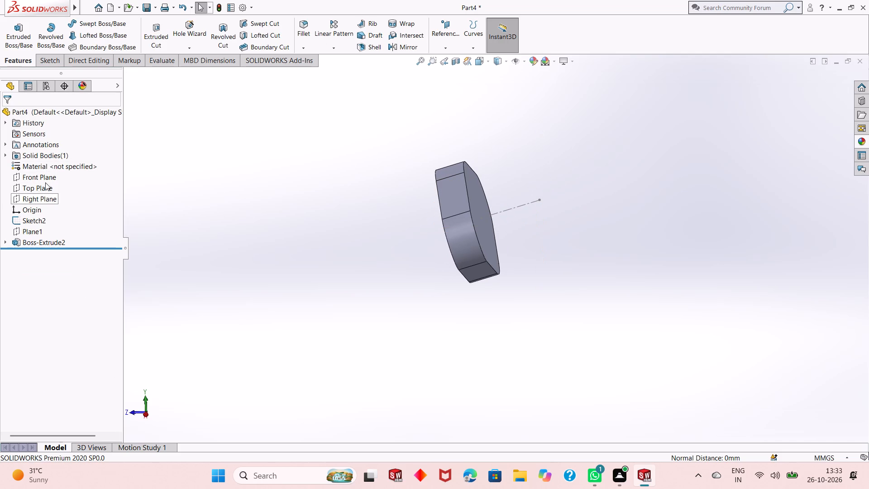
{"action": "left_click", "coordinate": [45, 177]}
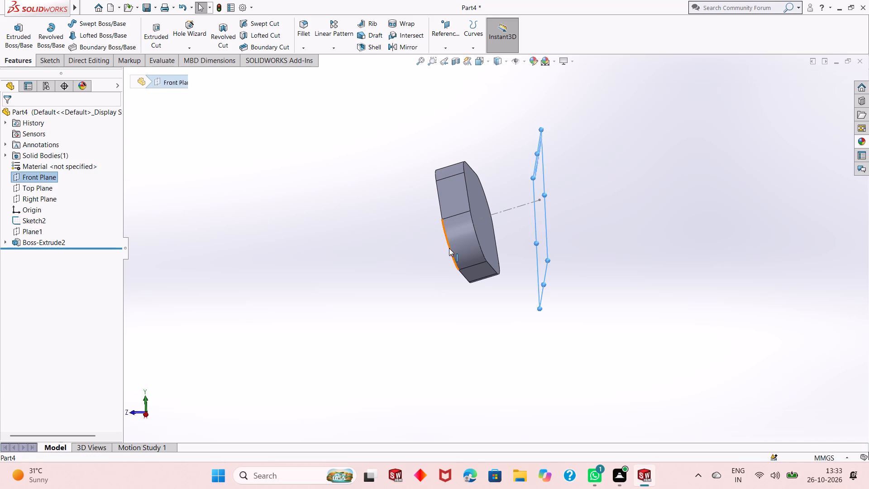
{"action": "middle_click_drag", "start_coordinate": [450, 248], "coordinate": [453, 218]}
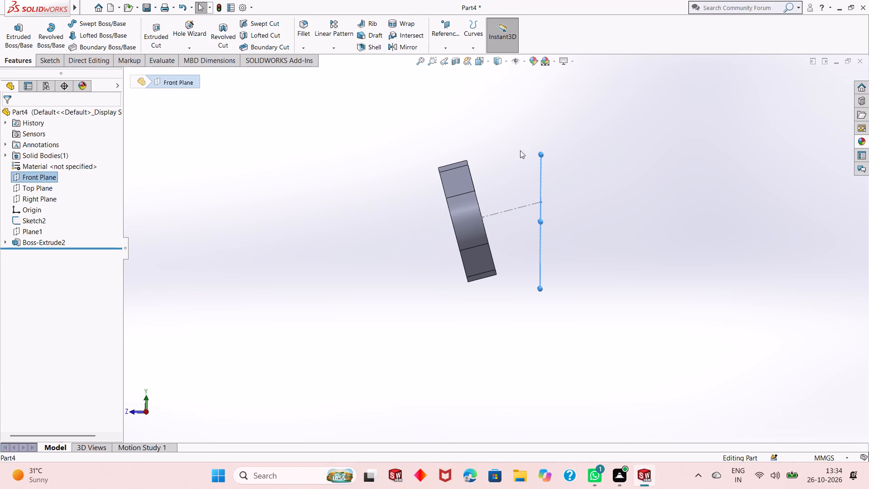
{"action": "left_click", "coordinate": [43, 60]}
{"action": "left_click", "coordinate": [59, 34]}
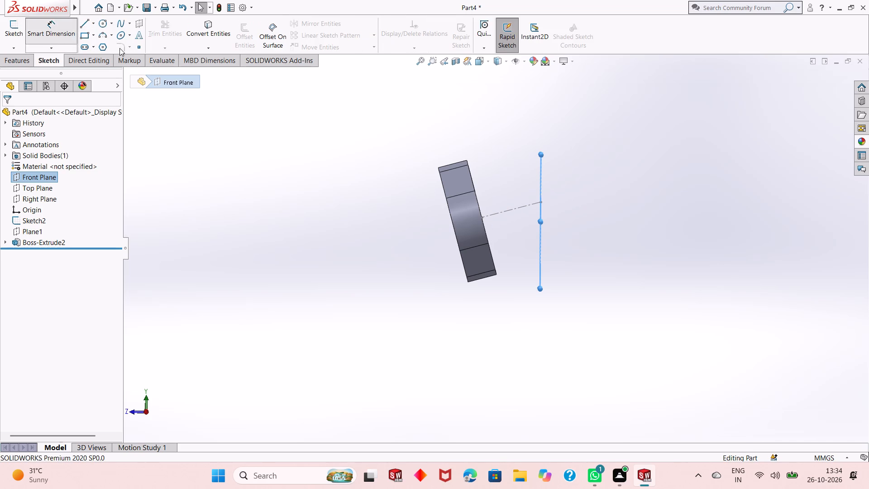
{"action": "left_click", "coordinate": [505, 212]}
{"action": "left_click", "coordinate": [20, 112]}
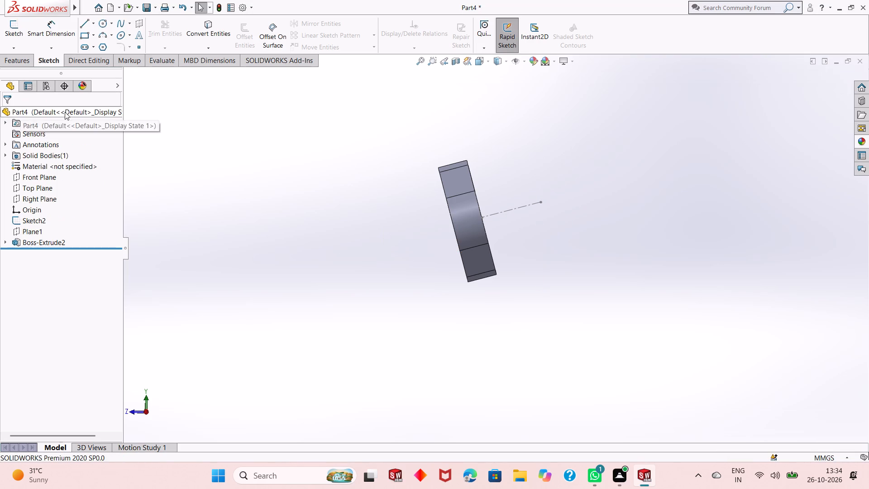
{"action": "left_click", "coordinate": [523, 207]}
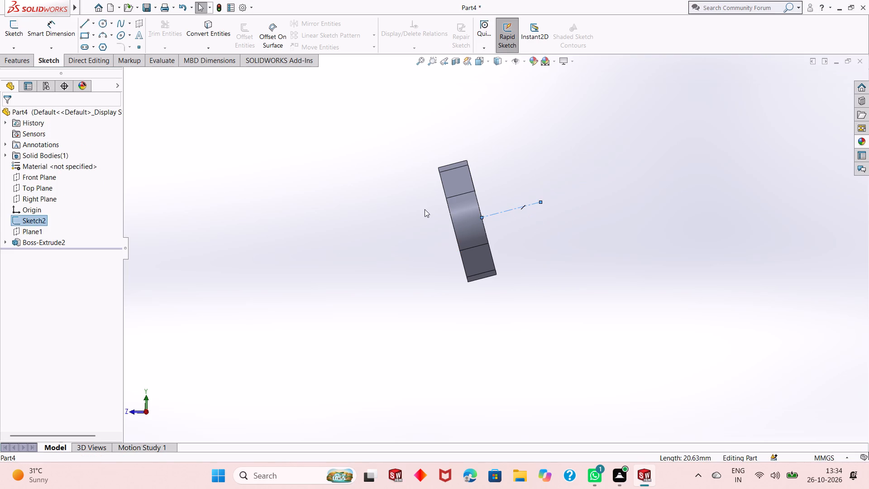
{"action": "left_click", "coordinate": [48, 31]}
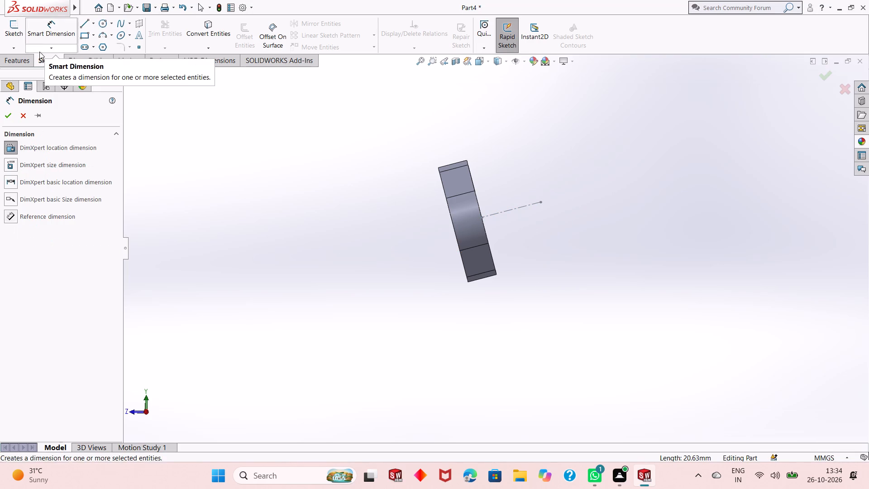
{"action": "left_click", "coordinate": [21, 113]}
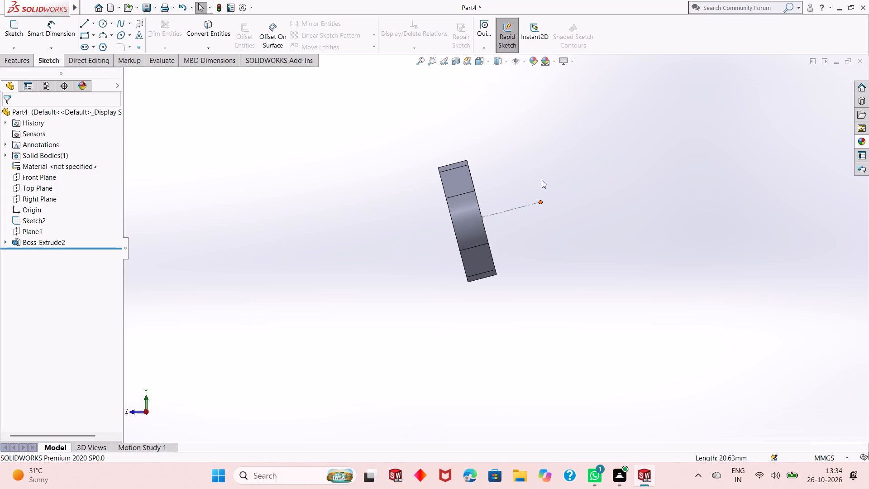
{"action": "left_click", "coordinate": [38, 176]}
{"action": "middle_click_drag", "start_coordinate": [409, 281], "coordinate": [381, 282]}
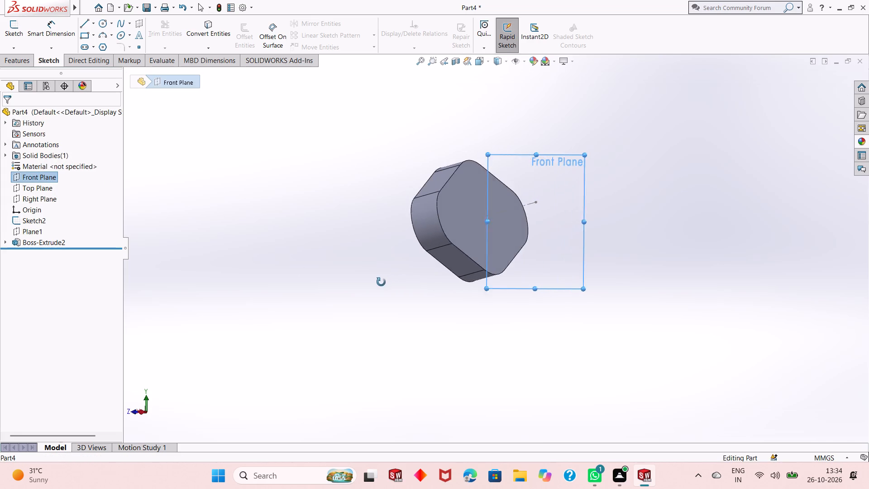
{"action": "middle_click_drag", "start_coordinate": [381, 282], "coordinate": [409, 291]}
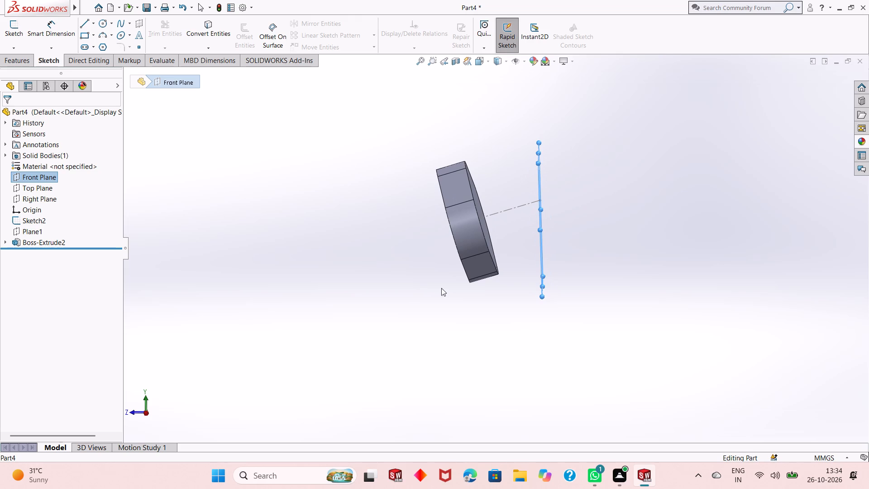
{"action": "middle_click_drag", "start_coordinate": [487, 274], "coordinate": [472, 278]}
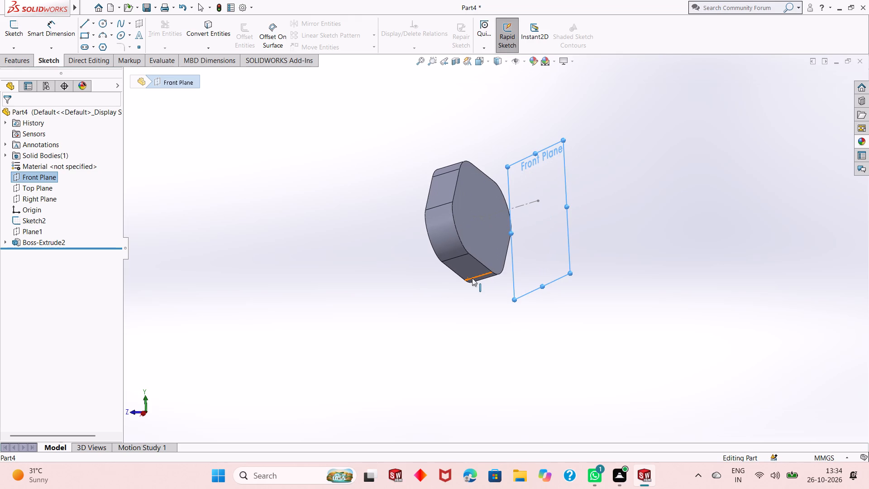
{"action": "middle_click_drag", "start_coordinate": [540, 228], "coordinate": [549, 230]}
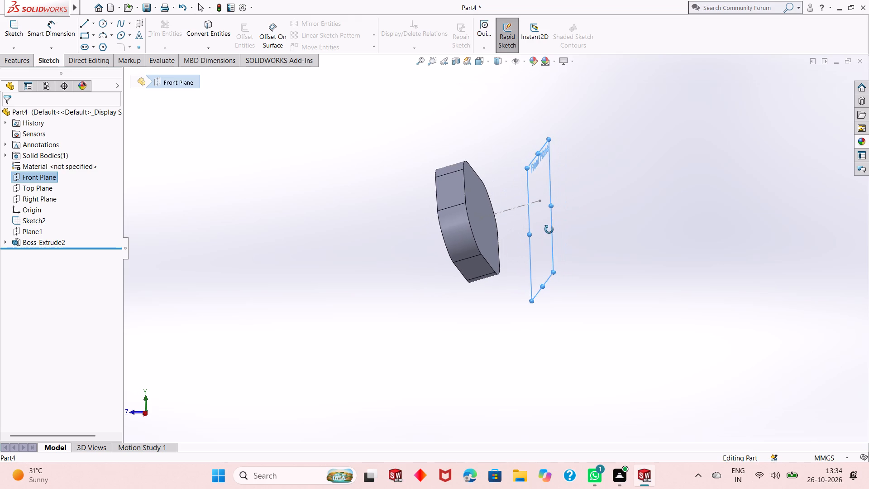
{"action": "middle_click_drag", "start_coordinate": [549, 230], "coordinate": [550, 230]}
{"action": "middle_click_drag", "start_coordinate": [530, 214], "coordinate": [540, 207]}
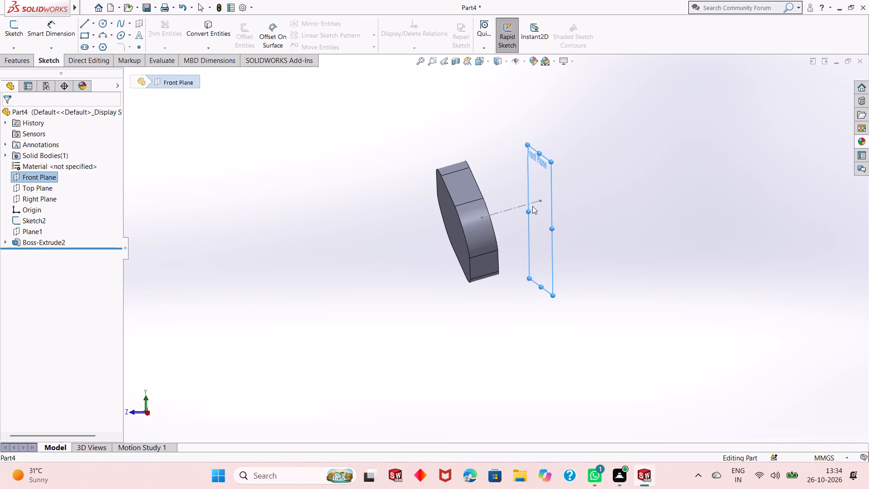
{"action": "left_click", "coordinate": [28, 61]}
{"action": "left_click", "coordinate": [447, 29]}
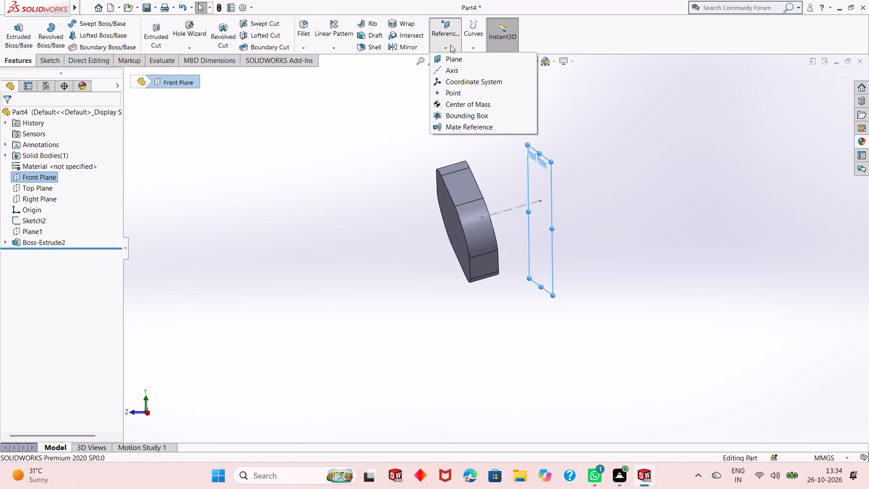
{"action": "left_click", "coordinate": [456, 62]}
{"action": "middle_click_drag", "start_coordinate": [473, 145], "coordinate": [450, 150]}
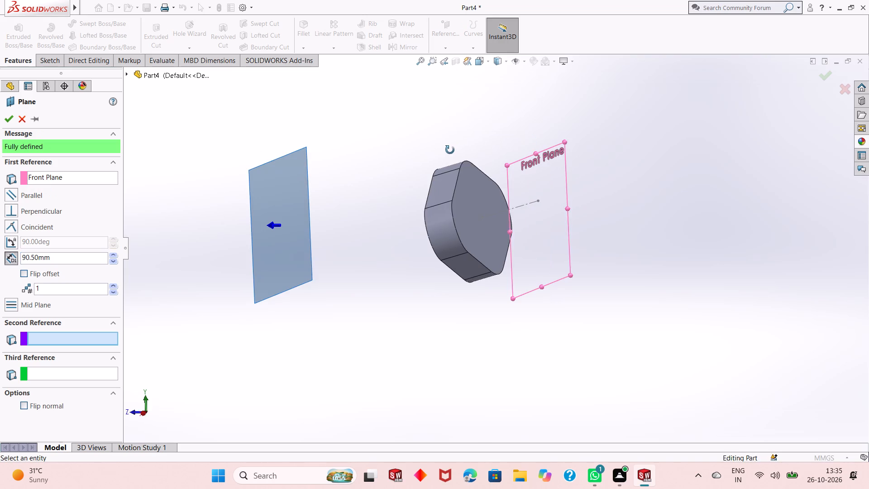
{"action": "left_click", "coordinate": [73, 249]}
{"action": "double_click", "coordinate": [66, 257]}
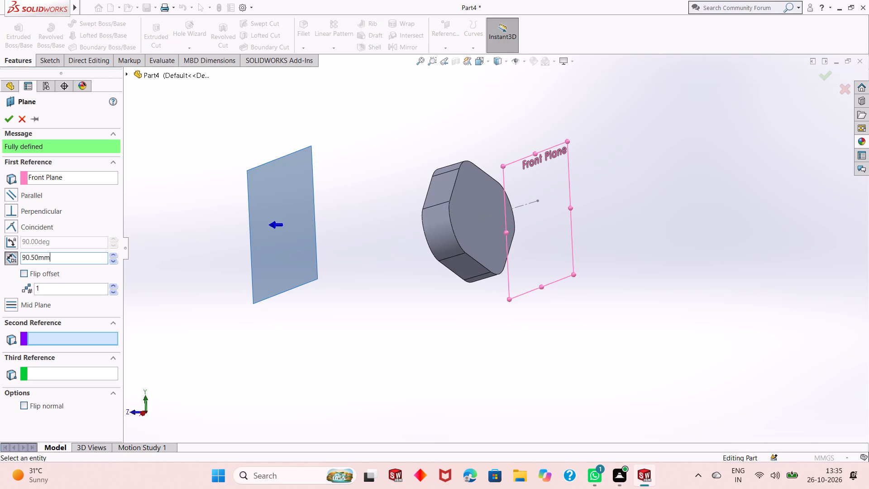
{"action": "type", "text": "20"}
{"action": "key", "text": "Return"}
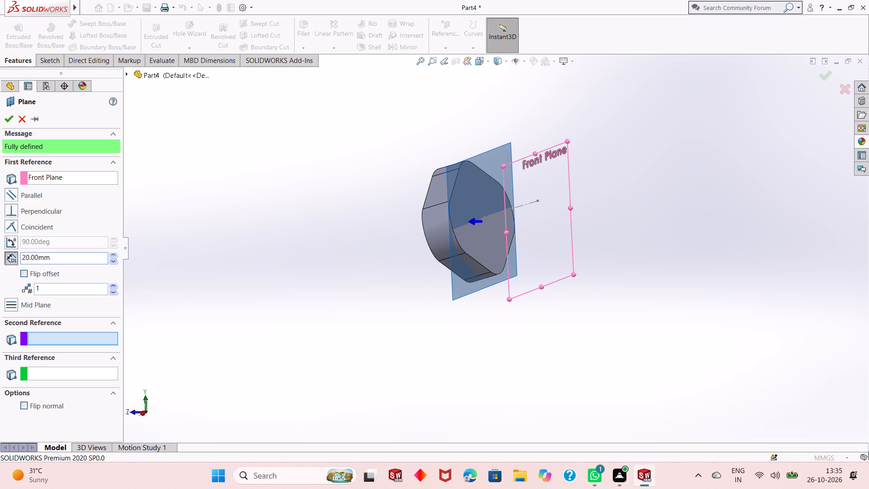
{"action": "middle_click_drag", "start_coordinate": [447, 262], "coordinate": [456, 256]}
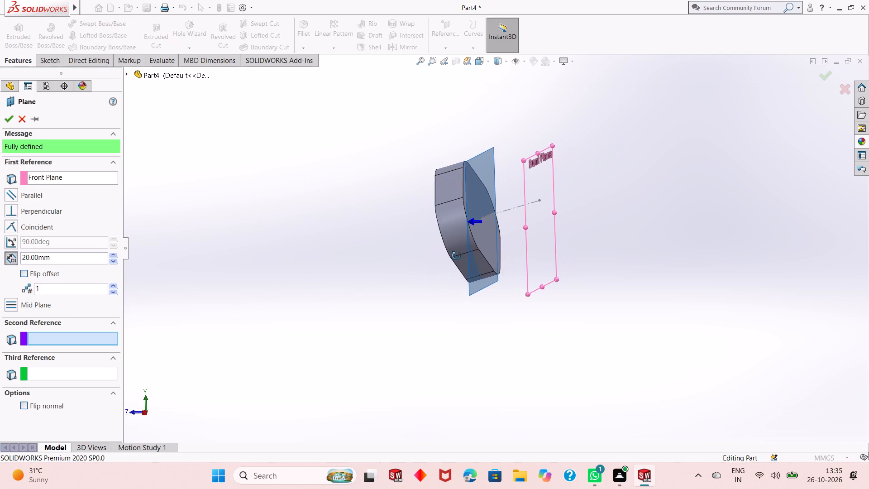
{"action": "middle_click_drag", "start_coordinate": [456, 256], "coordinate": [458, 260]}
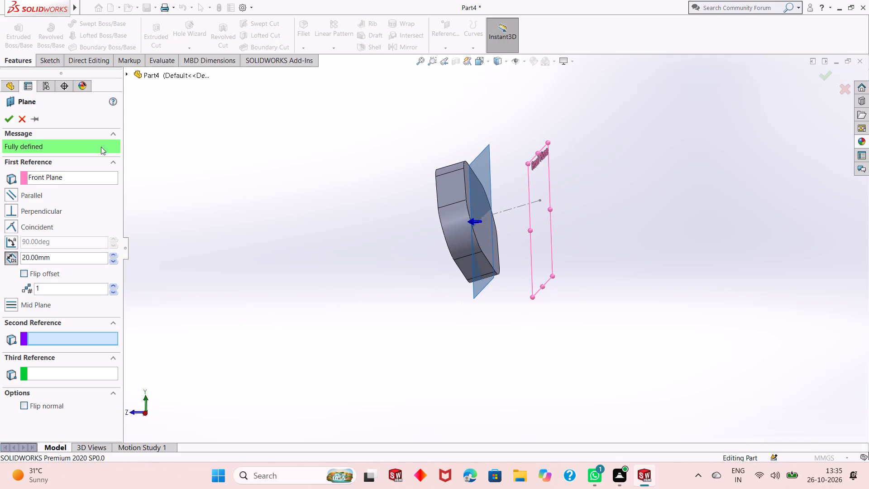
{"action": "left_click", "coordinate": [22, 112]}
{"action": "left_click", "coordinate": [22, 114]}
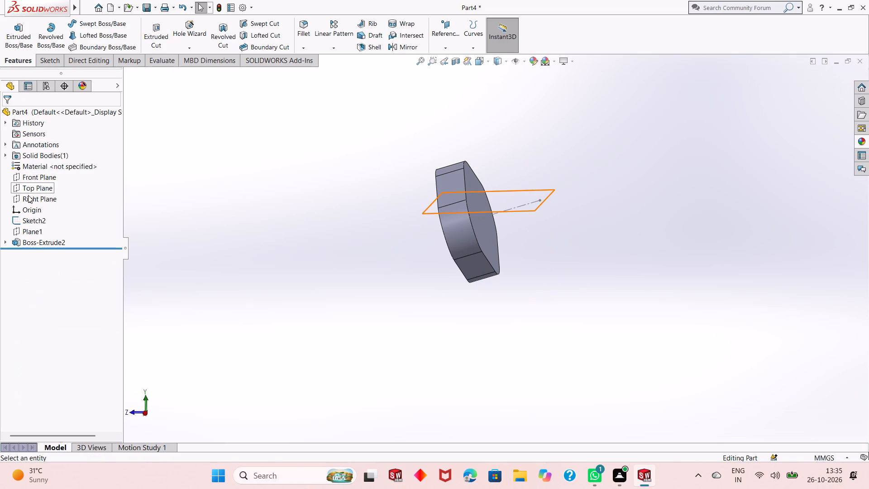
Start a new sketch on the Front Plane, at the far end of the inclined centerline.
{"action": "left_click", "coordinate": [34, 173]}
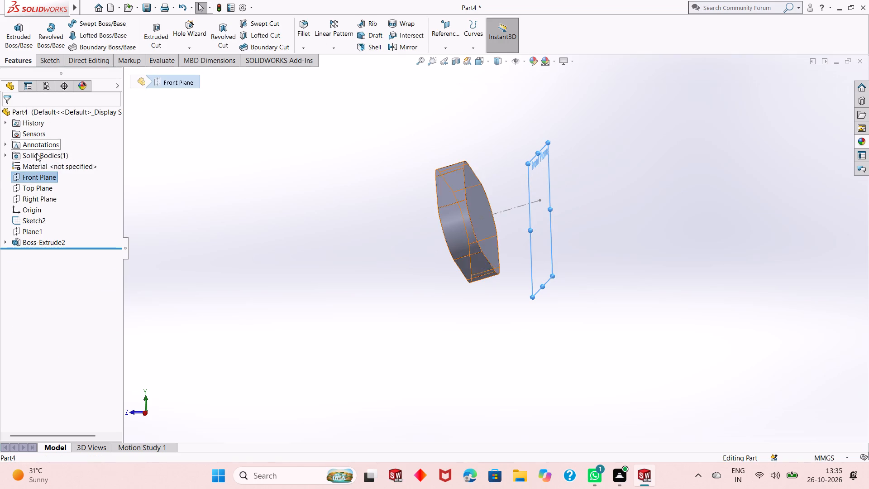
{"action": "right_click", "coordinate": [544, 182]}
{"action": "left_click", "coordinate": [570, 170]}
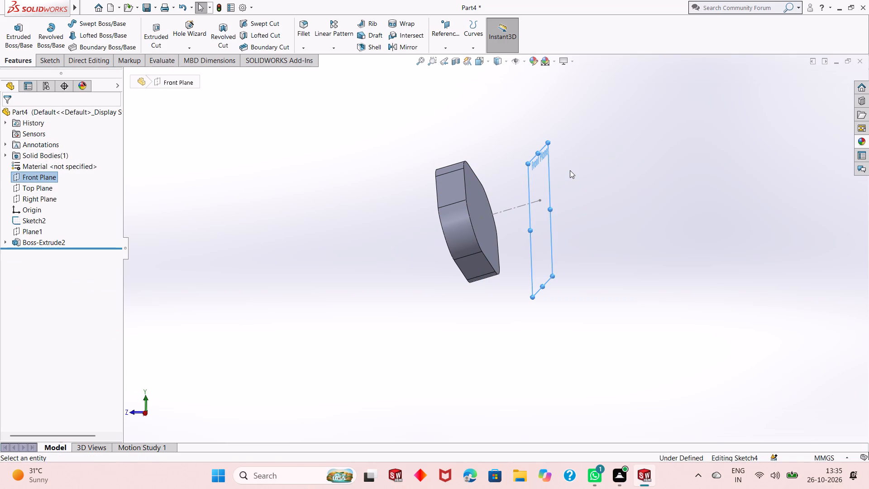
{"action": "key", "text": "ctrl+8"}
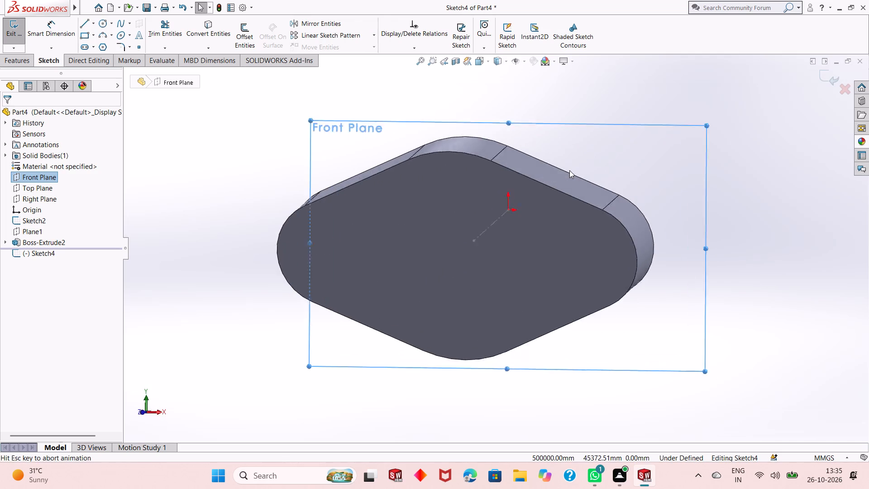
{"action": "key", "text": "ctrl+8"}
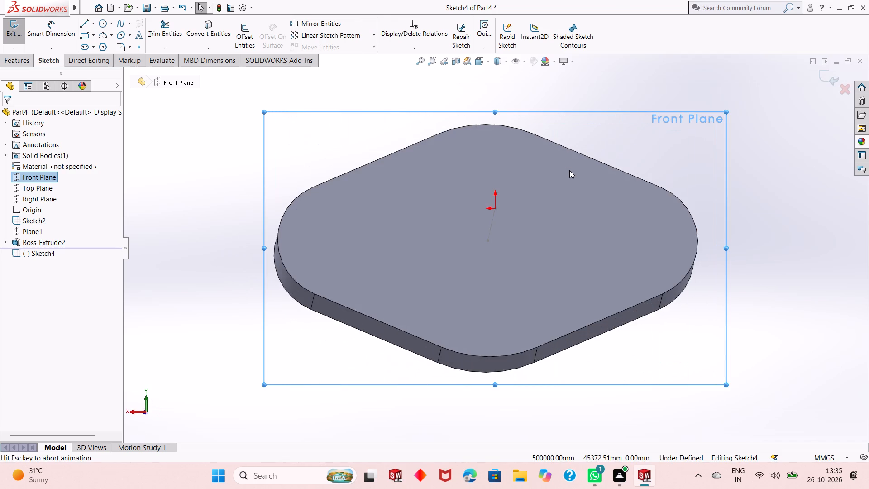
{"action": "scroll", "coordinate": [521, 248], "scroll_direction": "up", "scroll_amount": 1}
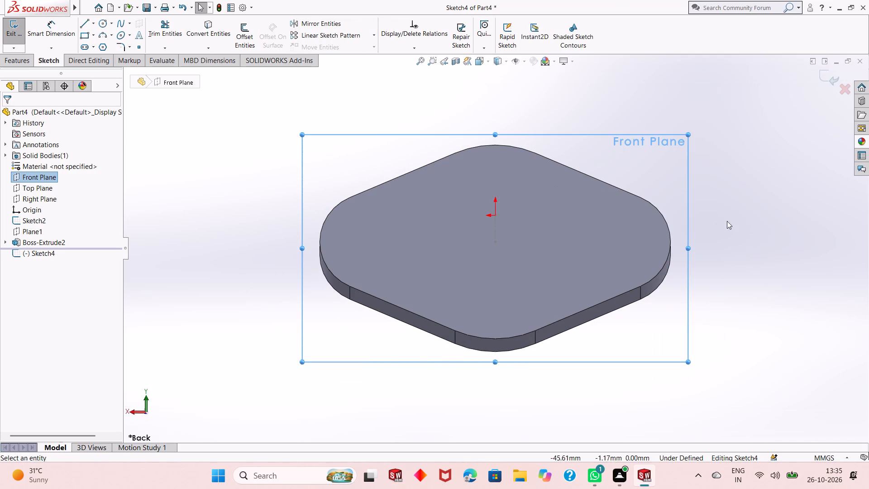
{"action": "left_click", "coordinate": [734, 221]}
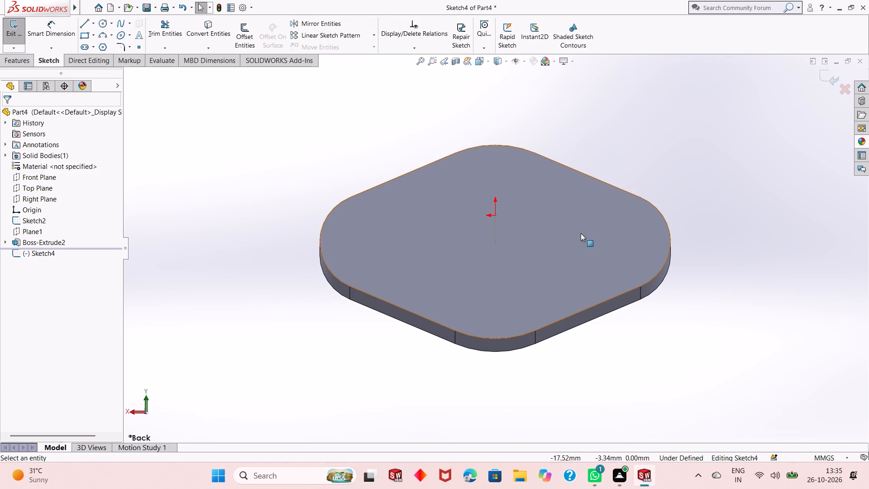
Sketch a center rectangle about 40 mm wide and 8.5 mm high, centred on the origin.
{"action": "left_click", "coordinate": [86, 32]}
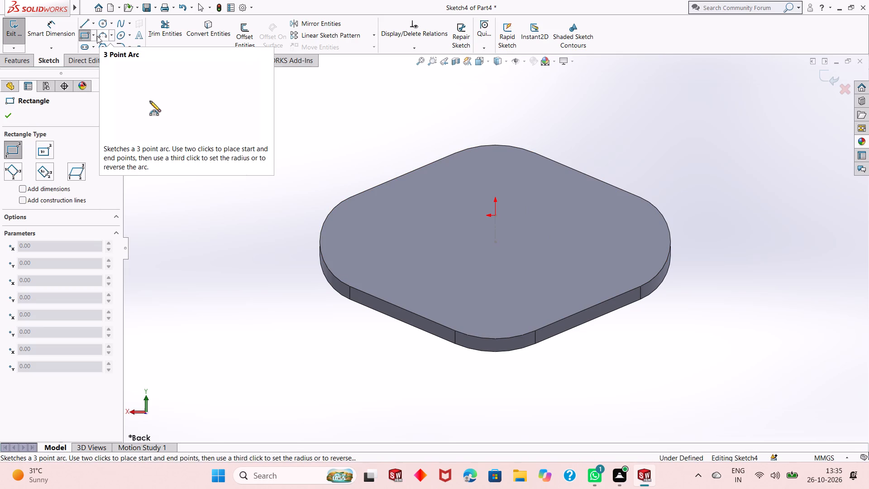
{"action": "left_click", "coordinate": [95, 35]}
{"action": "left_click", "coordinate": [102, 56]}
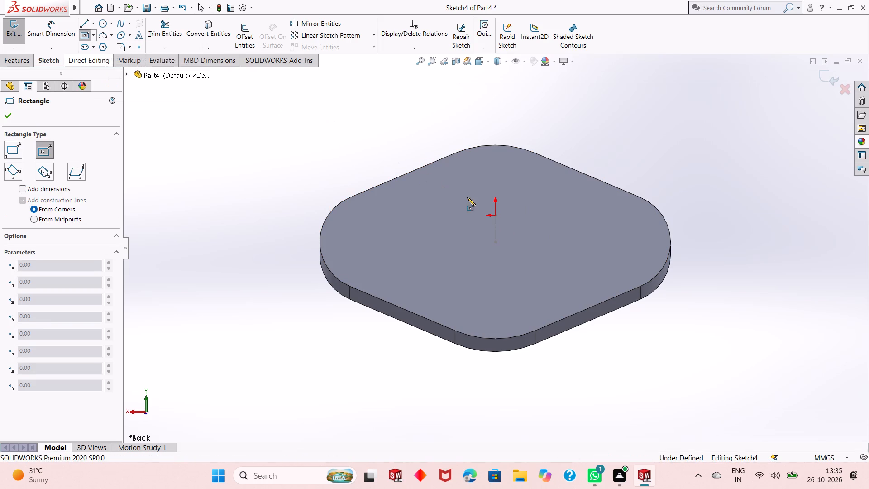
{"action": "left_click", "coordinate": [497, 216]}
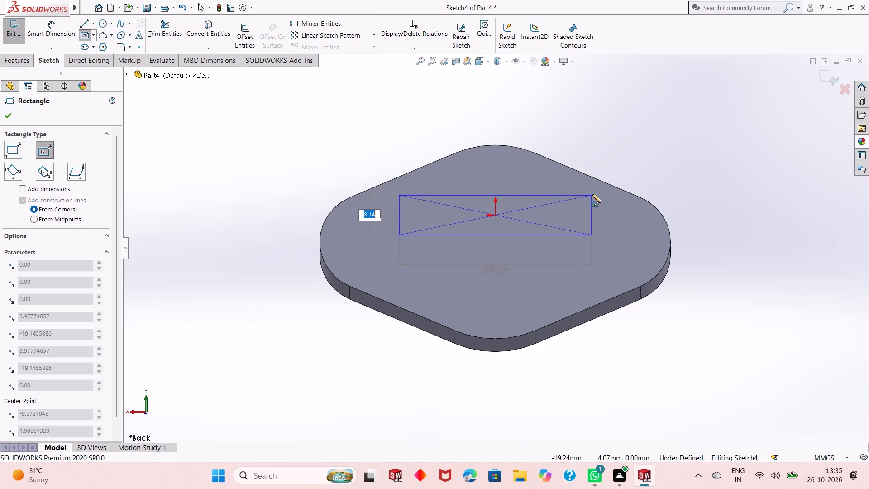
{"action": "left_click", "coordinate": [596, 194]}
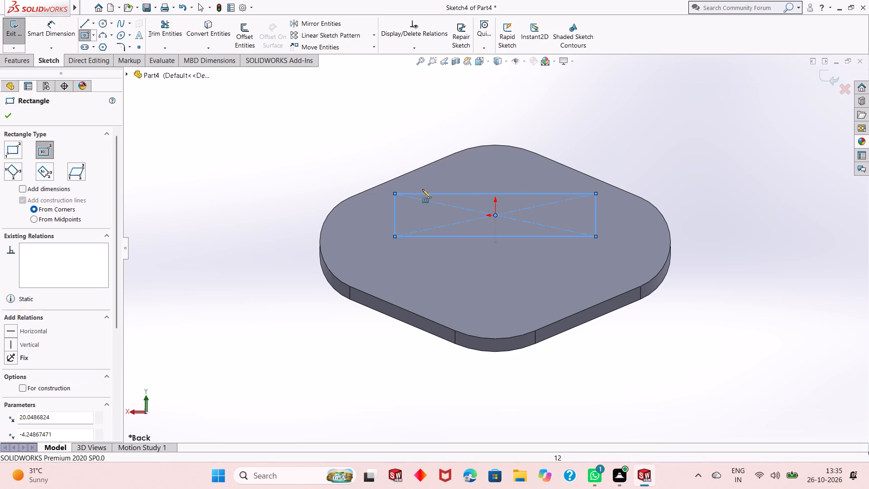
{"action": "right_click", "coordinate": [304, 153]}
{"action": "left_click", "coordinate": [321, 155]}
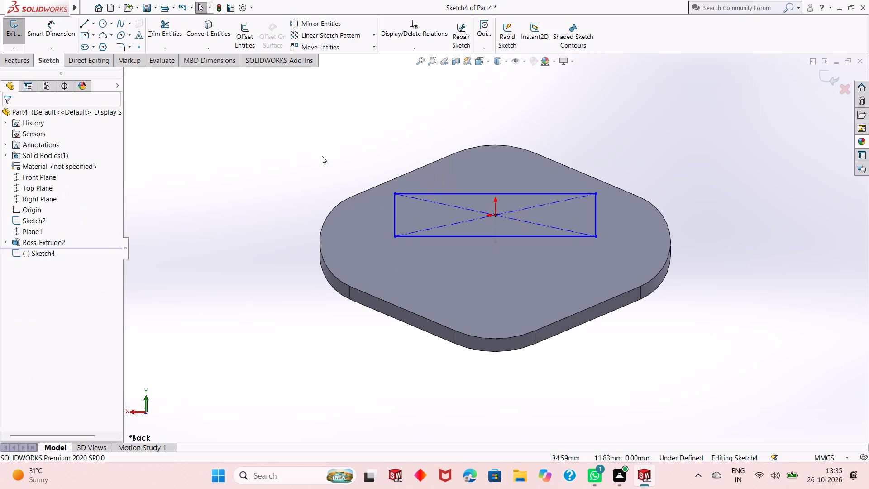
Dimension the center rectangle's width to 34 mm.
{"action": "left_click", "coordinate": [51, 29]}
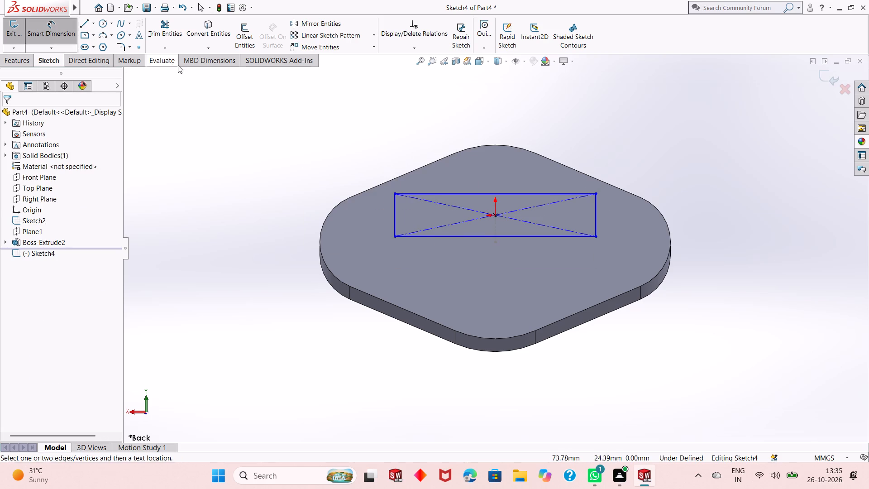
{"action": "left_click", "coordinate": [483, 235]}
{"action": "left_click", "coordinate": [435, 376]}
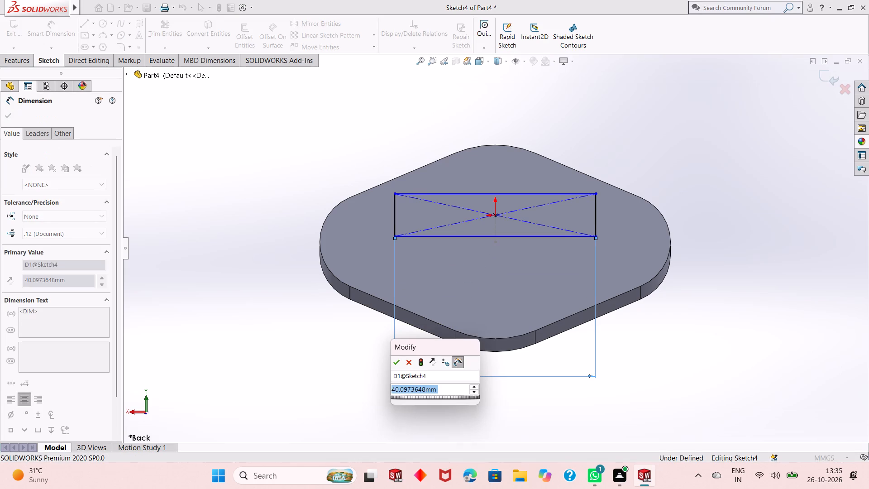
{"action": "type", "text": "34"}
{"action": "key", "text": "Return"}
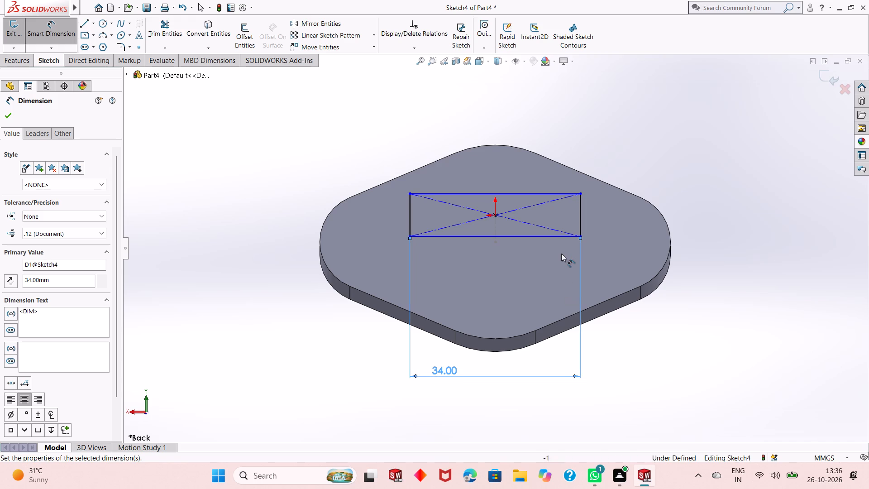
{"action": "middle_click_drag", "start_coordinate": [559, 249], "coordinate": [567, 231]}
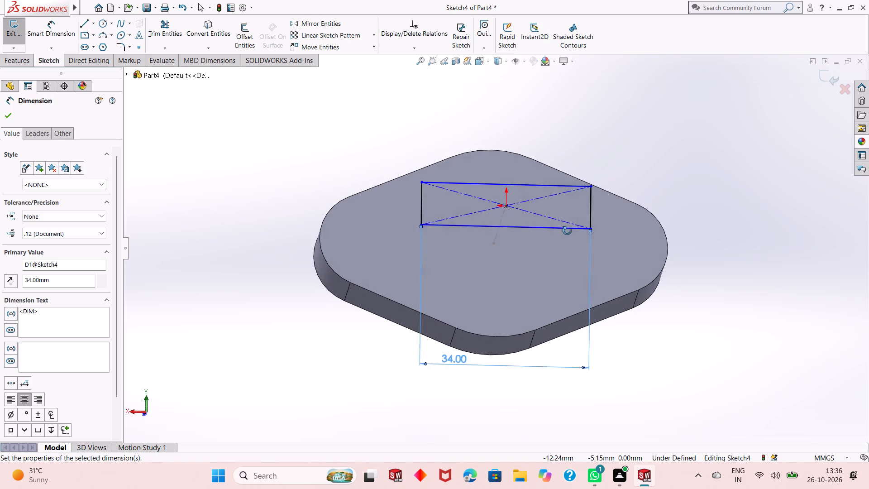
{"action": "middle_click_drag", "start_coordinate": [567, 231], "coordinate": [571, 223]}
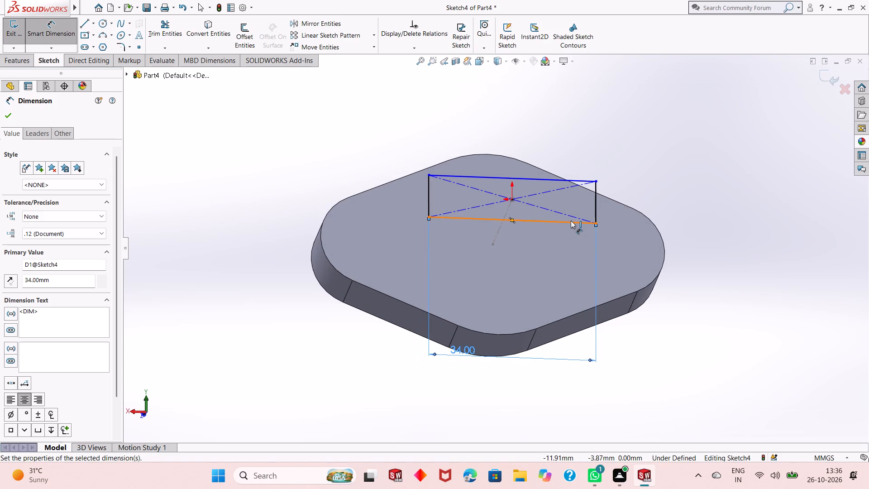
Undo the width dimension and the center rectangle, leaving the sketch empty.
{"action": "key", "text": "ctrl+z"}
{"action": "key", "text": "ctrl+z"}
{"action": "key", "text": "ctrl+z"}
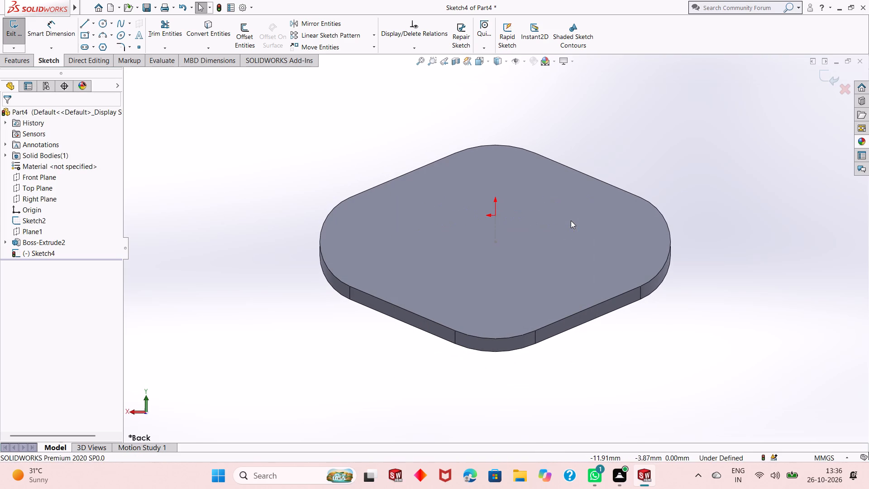
Sketch a corner rectangle about 31 mm wide and 7 mm high, just above the origin and spanning both sides of it.
{"action": "left_click", "coordinate": [93, 35]}
{"action": "left_click", "coordinate": [96, 45]}
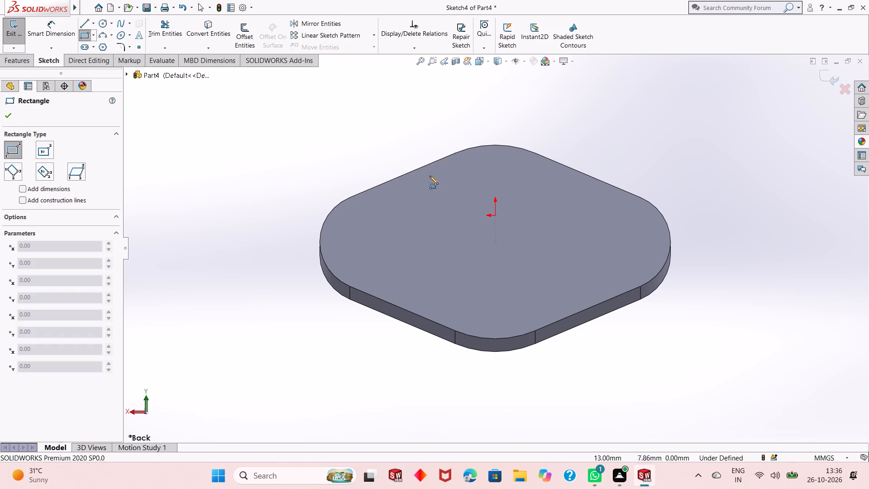
{"action": "left_click", "coordinate": [421, 175]}
{"action": "left_click", "coordinate": [575, 210]}
{"action": "right_click", "coordinate": [667, 139]}
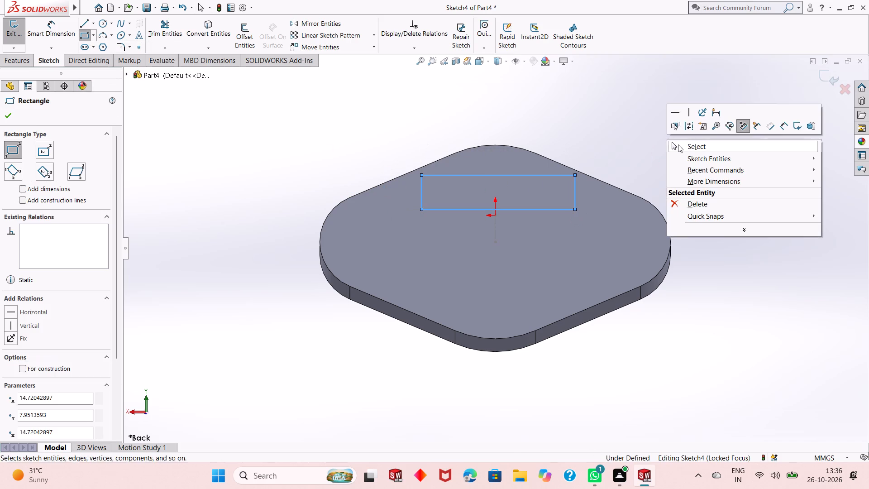
{"action": "left_click", "coordinate": [678, 144]}
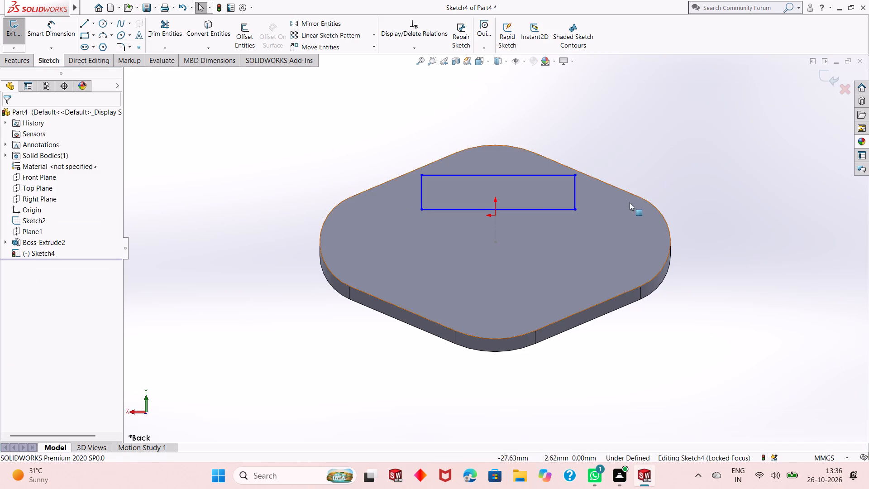
Dimension the corner rectangle's lower edge to a width of 34 mm, viewing the sketch normal from the back.
{"action": "middle_click_drag", "start_coordinate": [629, 205], "coordinate": [692, 205]}
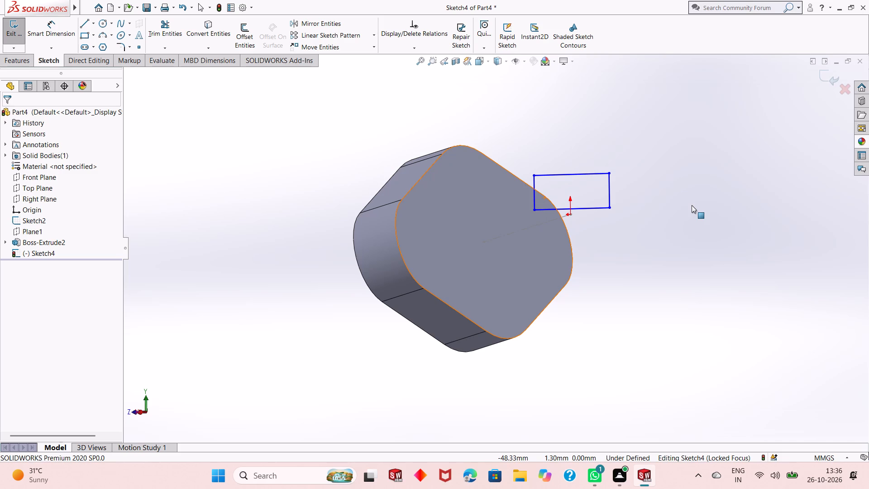
{"action": "key", "text": "ctrl+8"}
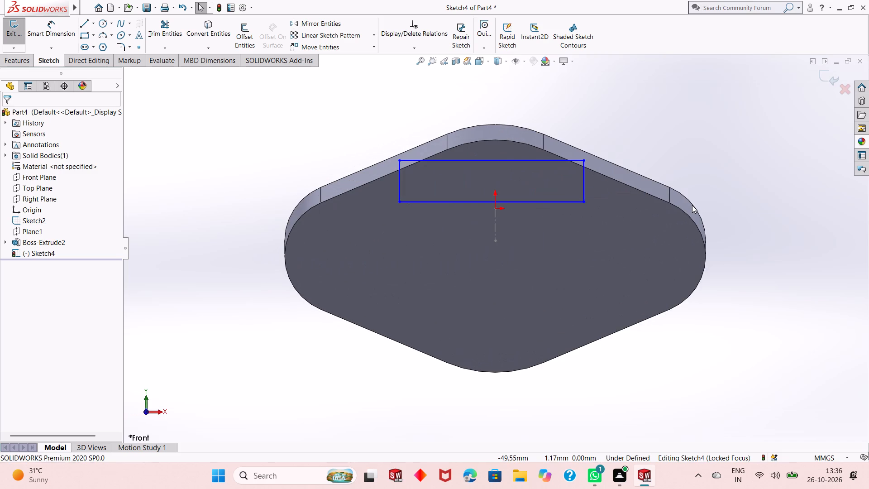
{"action": "key", "text": "ctrl+8"}
{"action": "left_click", "coordinate": [54, 28]}
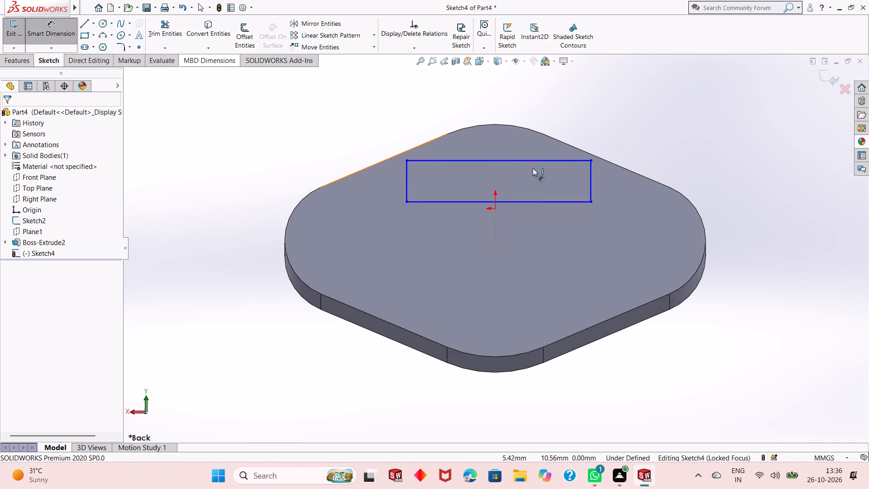
{"action": "left_click", "coordinate": [567, 202]}
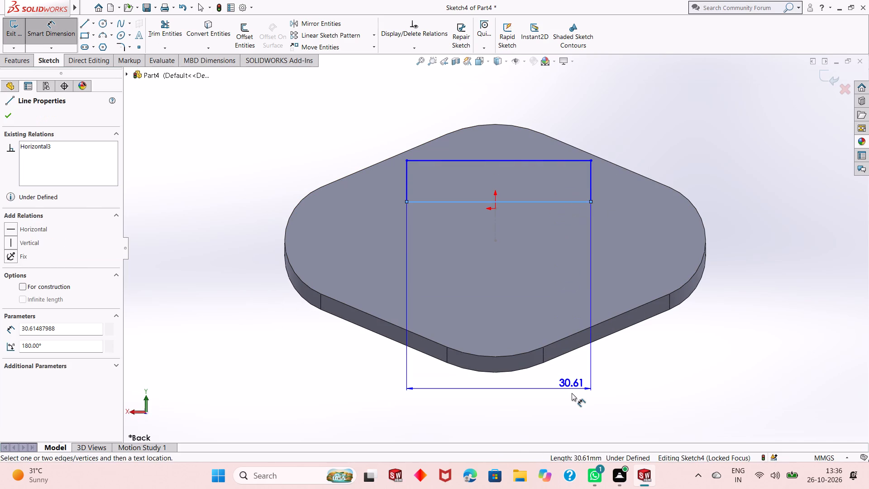
{"action": "left_click", "coordinate": [572, 393]}
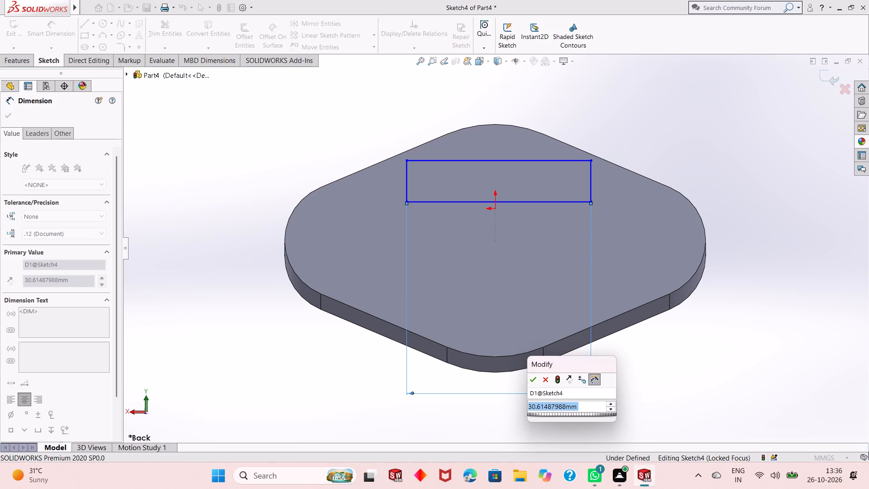
{"action": "type", "text": "34"}
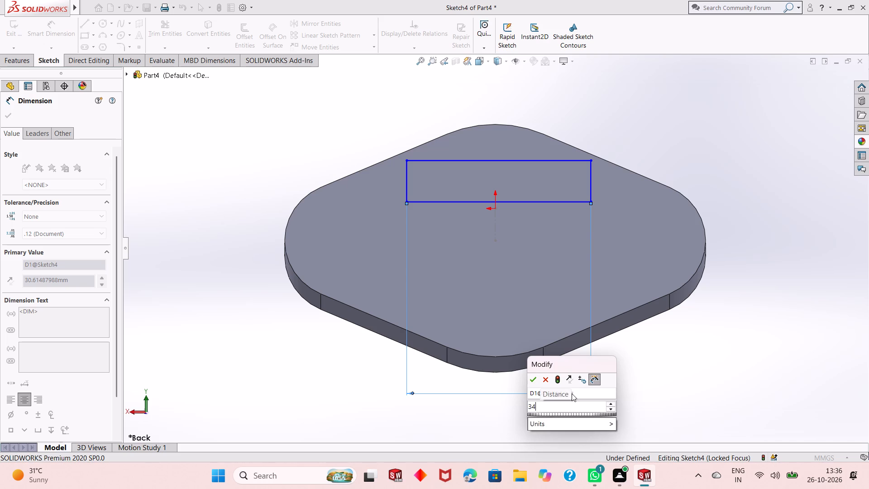
{"action": "key", "text": "Return"}
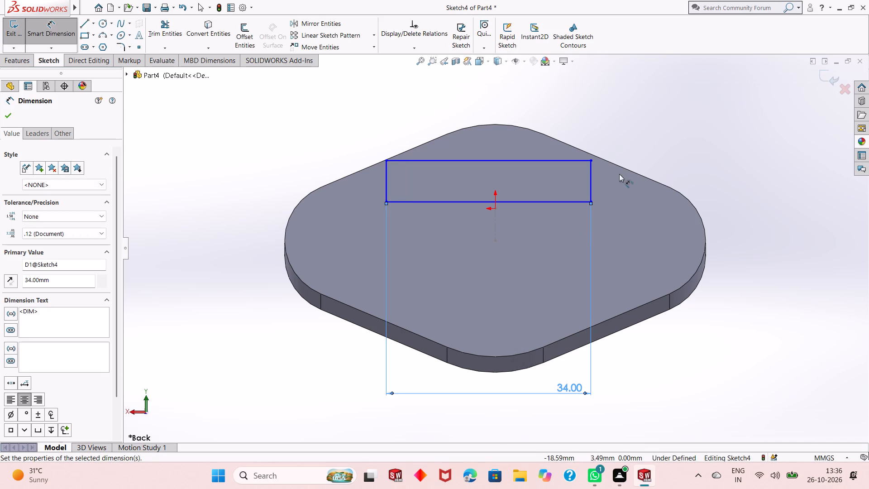
{"action": "right_click", "coordinate": [661, 128]}
{"action": "left_click", "coordinate": [680, 163]}
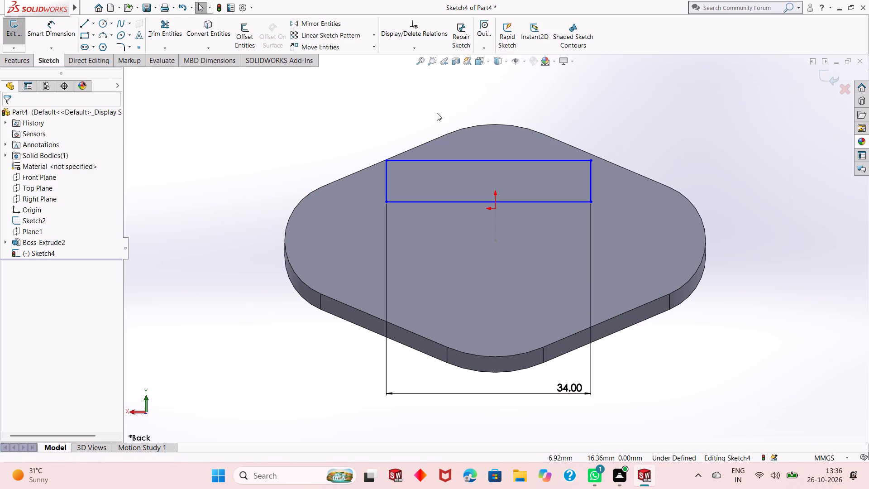
Draw a vertical construction centerline about 10 mm long downward from the origin.
{"action": "left_click", "coordinate": [92, 27]}
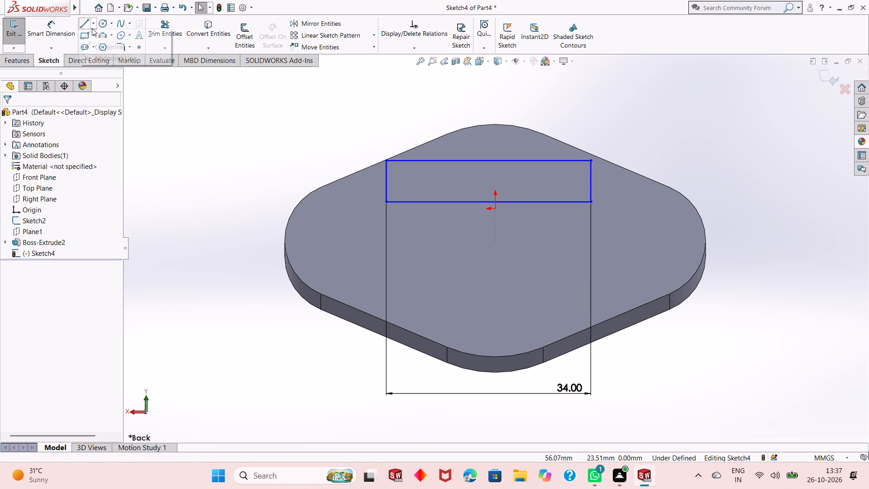
{"action": "left_click", "coordinate": [91, 42]}
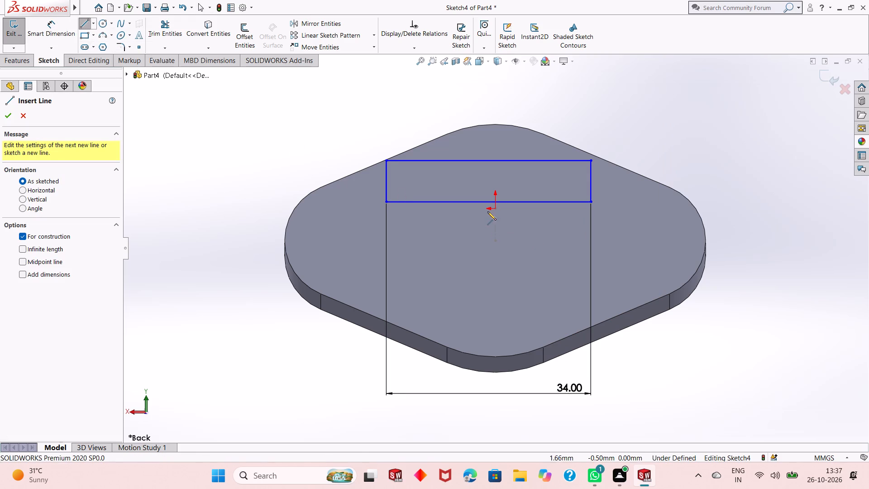
{"action": "left_click", "coordinate": [497, 209]}
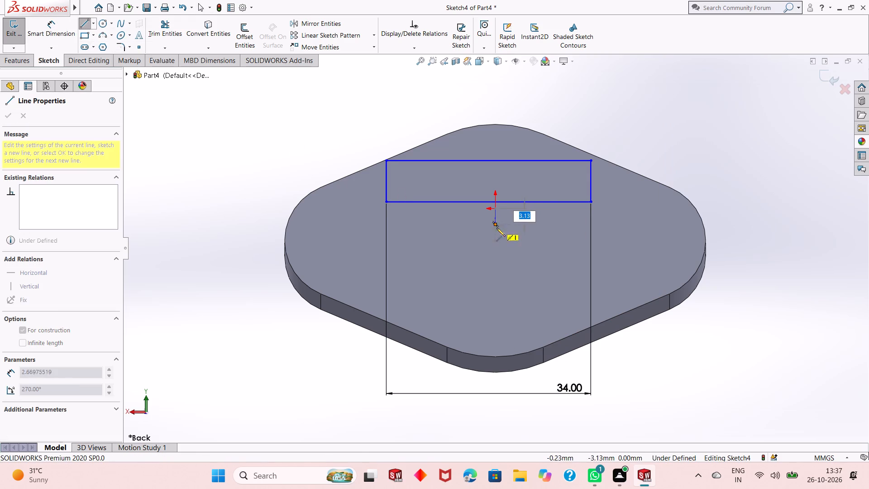
{"action": "left_click", "coordinate": [494, 267]}
{"action": "right_click", "coordinate": [494, 269]}
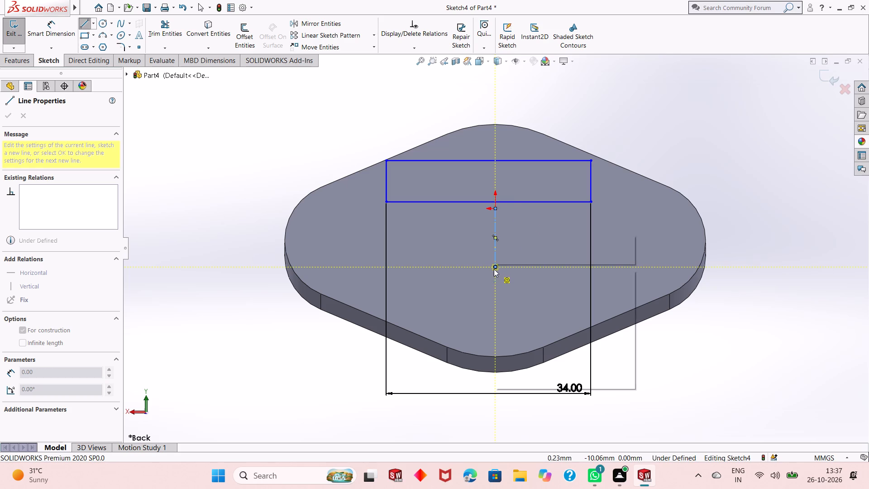
{"action": "left_click", "coordinate": [503, 274]}
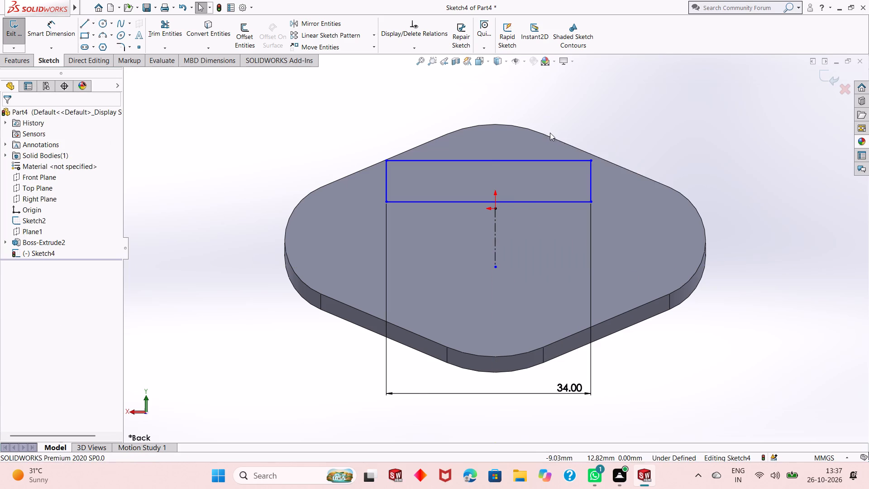
Make the rectangle's two vertical sides symmetric about the vertical centerline.
{"action": "left_click", "coordinate": [591, 173]}
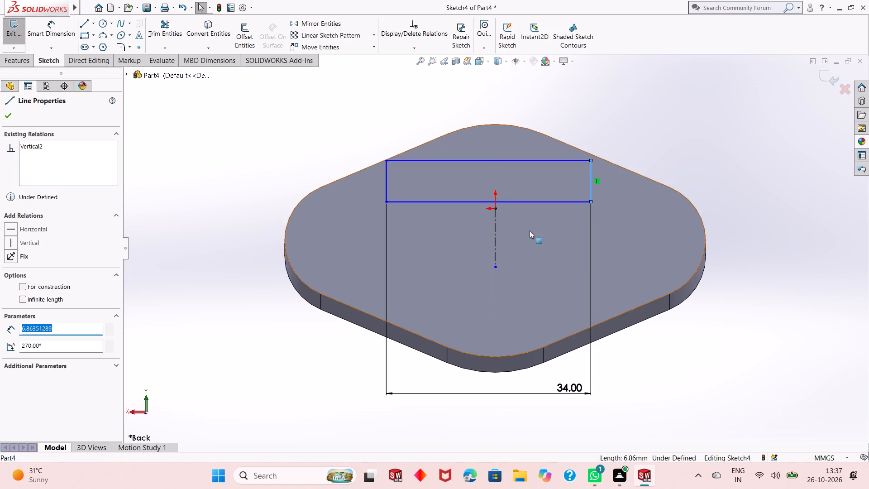
{"action": "left_click", "coordinate": [494, 245], "text": "ctrl"}
{"action": "left_click", "coordinate": [388, 183], "text": "ctrl"}
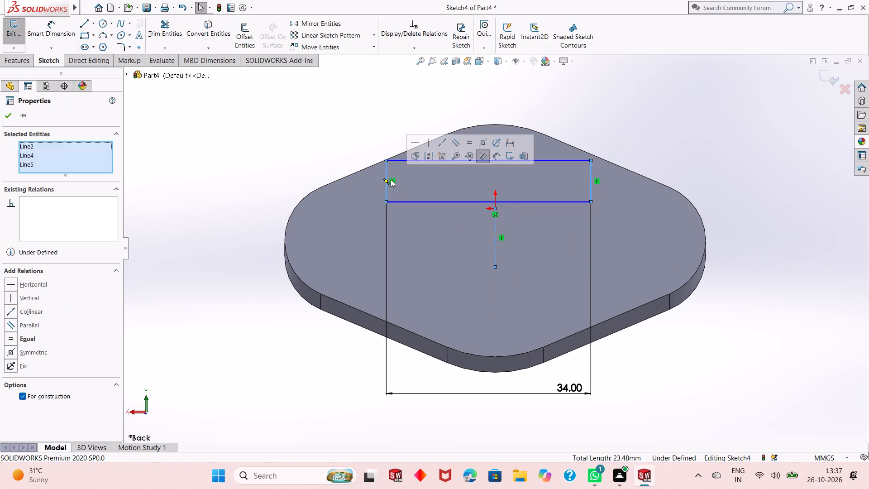
{"action": "left_click", "coordinate": [487, 139]}
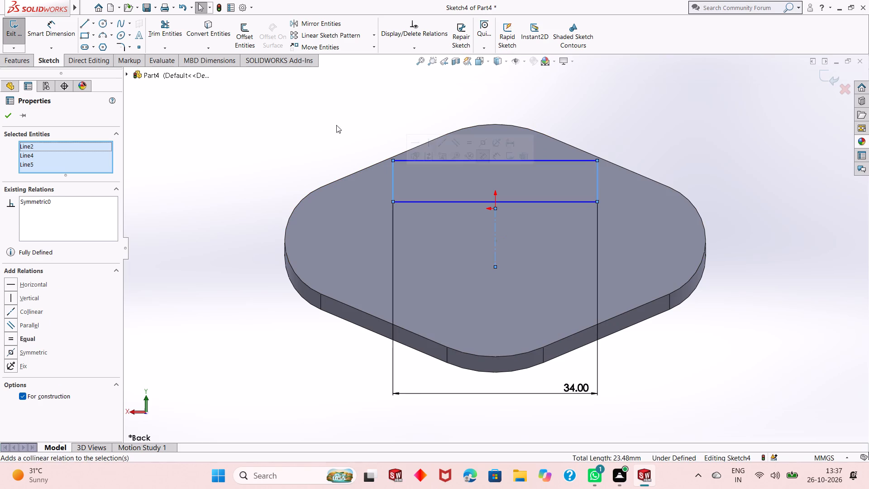
{"action": "left_click", "coordinate": [12, 116]}
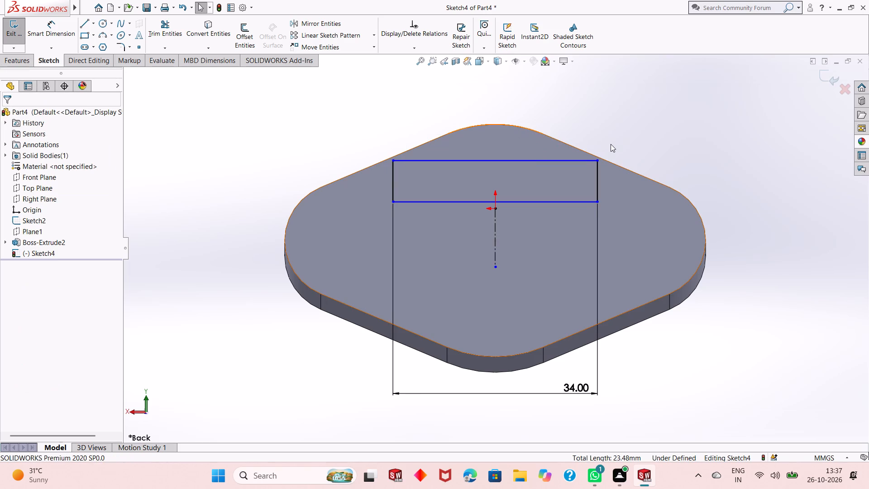
Dimension the rectangle's lower edge to lie 14 mm above the origin.
{"action": "left_click", "coordinate": [34, 33]}
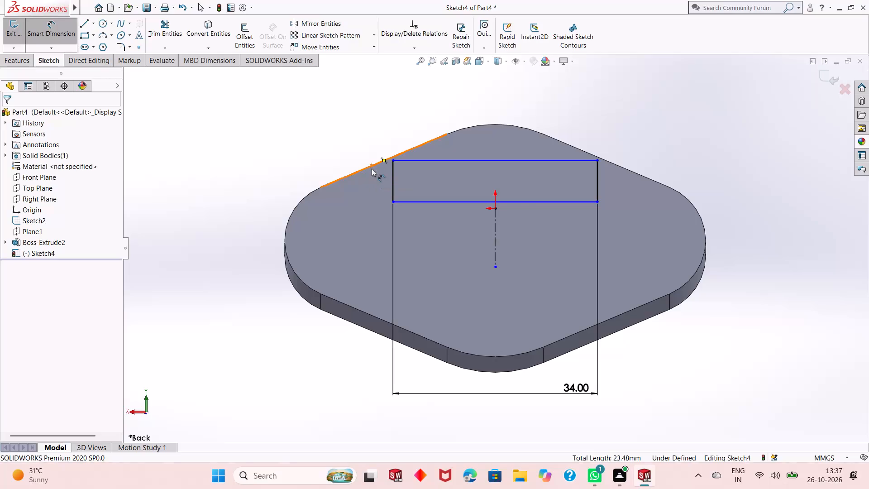
{"action": "left_click", "coordinate": [541, 202]}
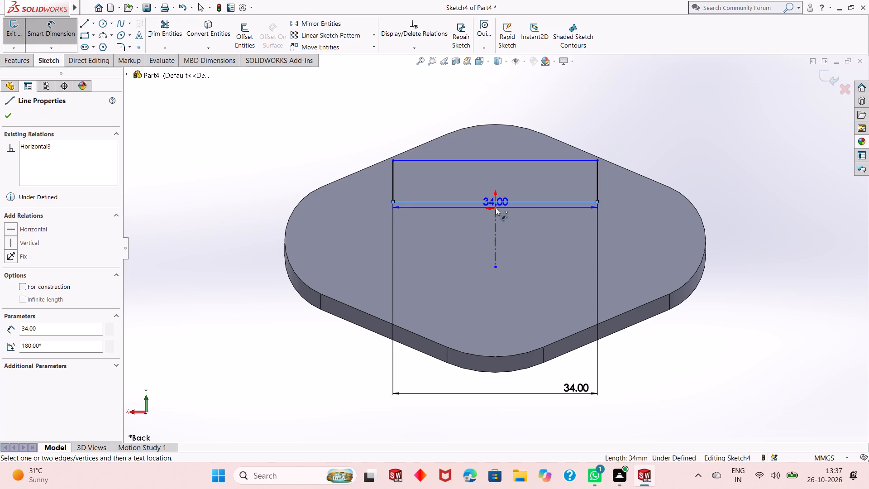
{"action": "left_click", "coordinate": [495, 208]}
{"action": "left_click", "coordinate": [731, 208]}
{"action": "type", "text": "64"}
{"action": "key", "text": "minus"}
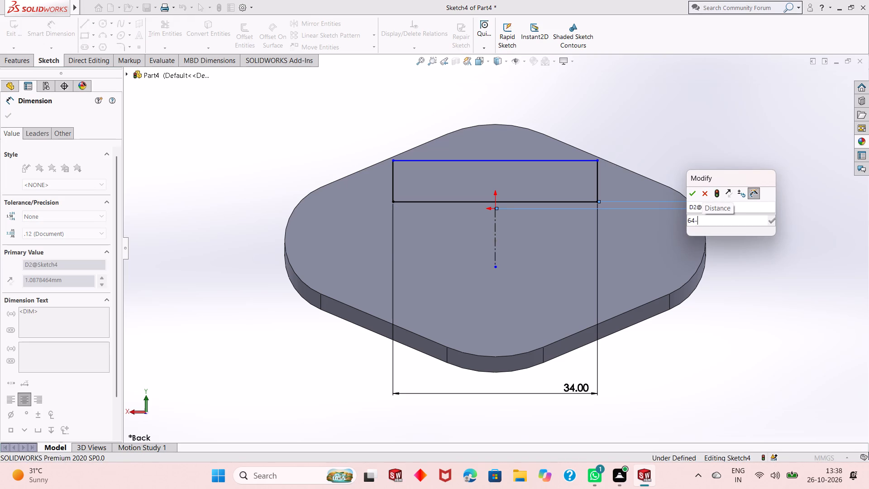
{"action": "type", "text": "50"}
{"action": "key", "text": "Return"}
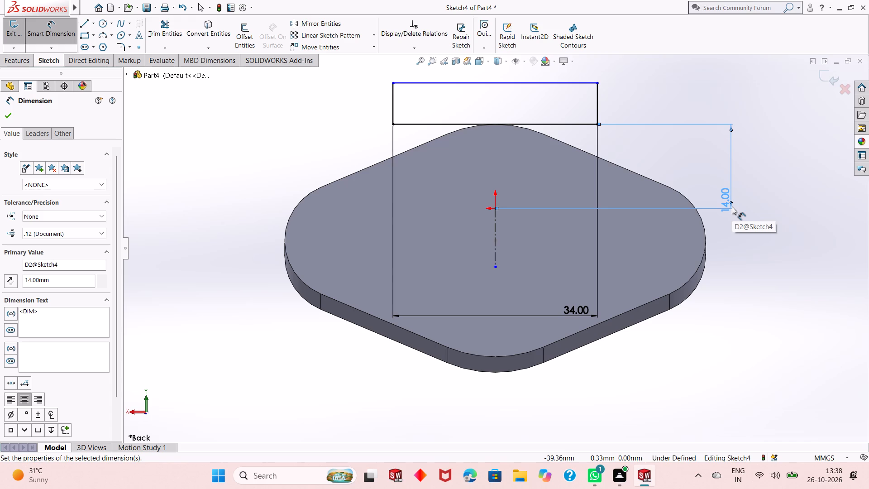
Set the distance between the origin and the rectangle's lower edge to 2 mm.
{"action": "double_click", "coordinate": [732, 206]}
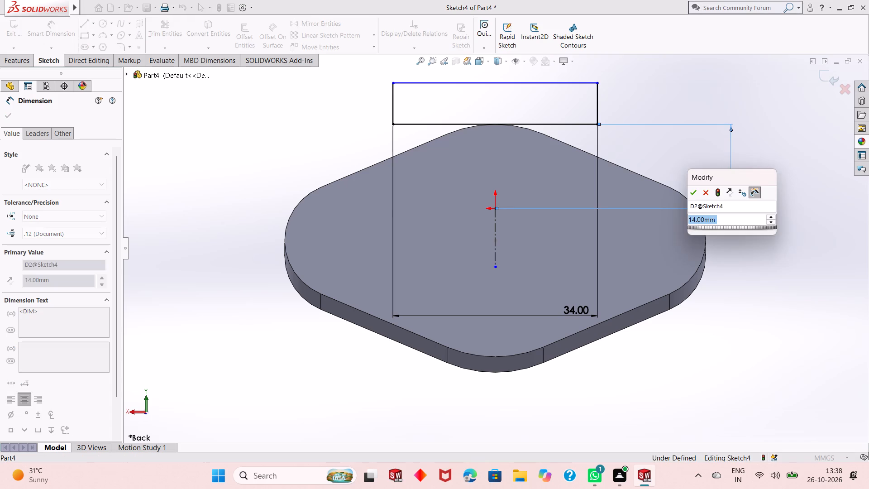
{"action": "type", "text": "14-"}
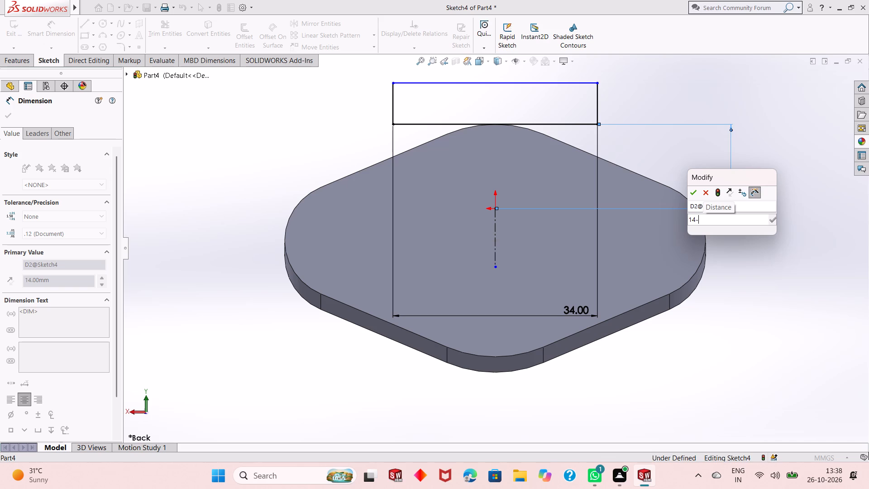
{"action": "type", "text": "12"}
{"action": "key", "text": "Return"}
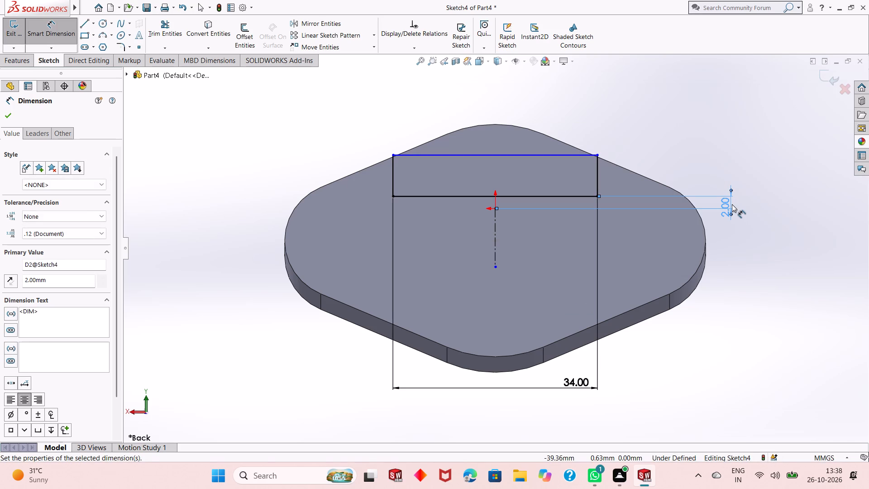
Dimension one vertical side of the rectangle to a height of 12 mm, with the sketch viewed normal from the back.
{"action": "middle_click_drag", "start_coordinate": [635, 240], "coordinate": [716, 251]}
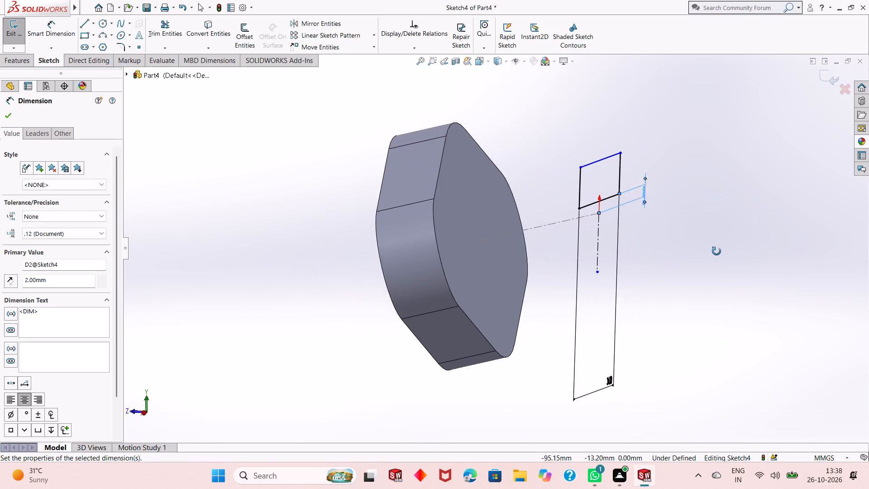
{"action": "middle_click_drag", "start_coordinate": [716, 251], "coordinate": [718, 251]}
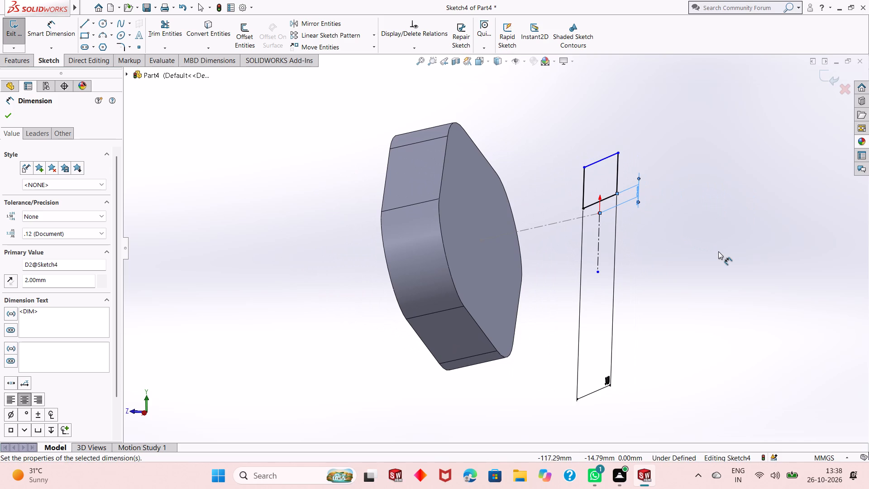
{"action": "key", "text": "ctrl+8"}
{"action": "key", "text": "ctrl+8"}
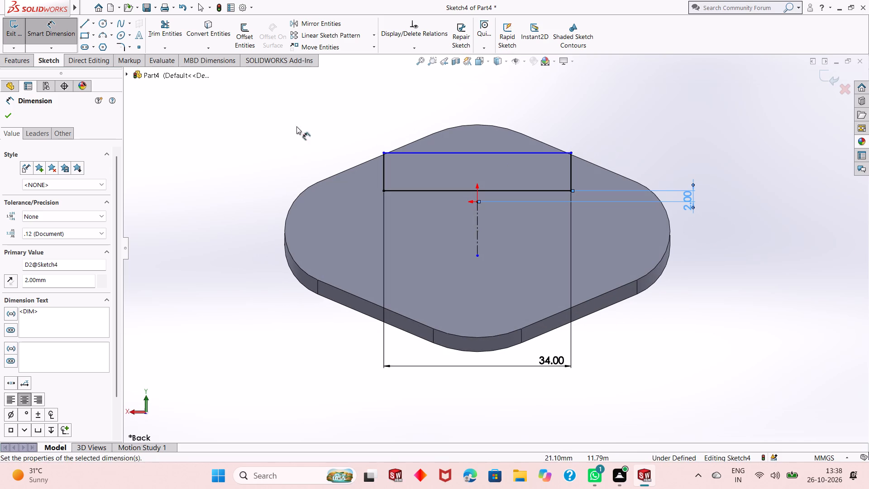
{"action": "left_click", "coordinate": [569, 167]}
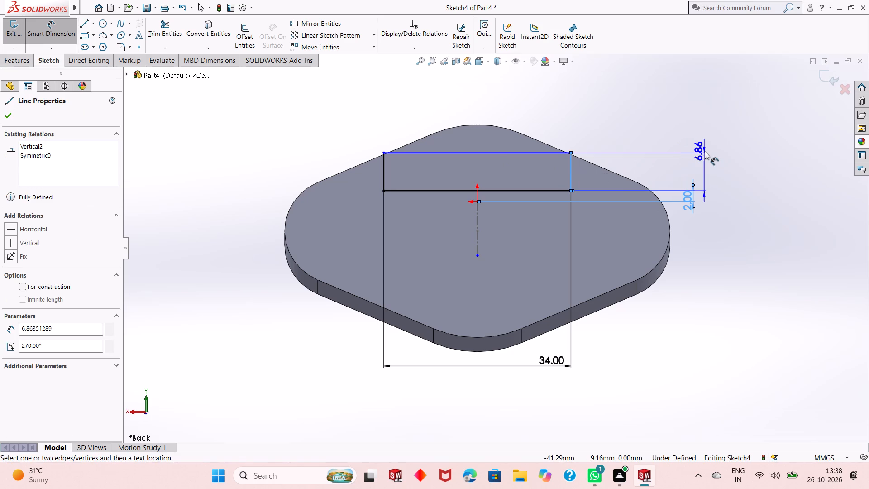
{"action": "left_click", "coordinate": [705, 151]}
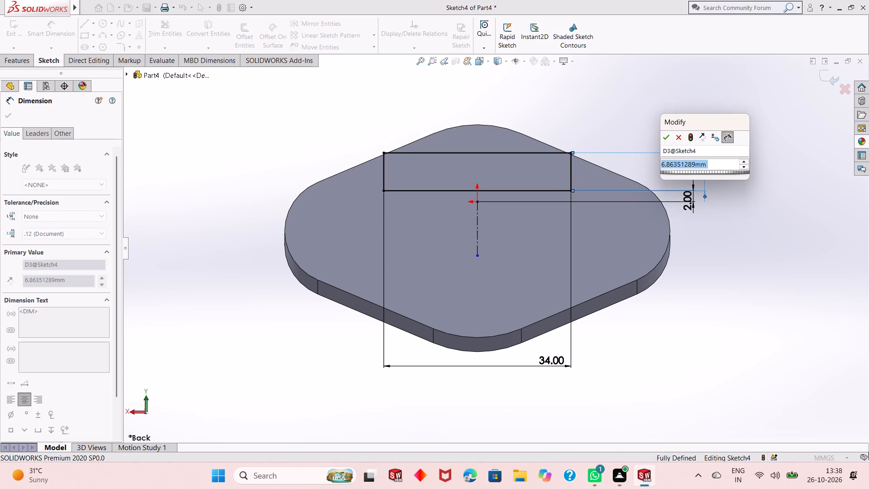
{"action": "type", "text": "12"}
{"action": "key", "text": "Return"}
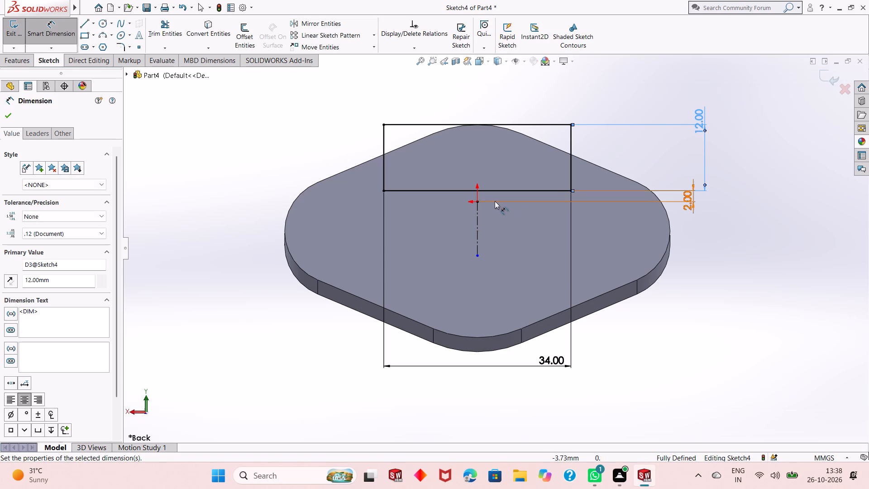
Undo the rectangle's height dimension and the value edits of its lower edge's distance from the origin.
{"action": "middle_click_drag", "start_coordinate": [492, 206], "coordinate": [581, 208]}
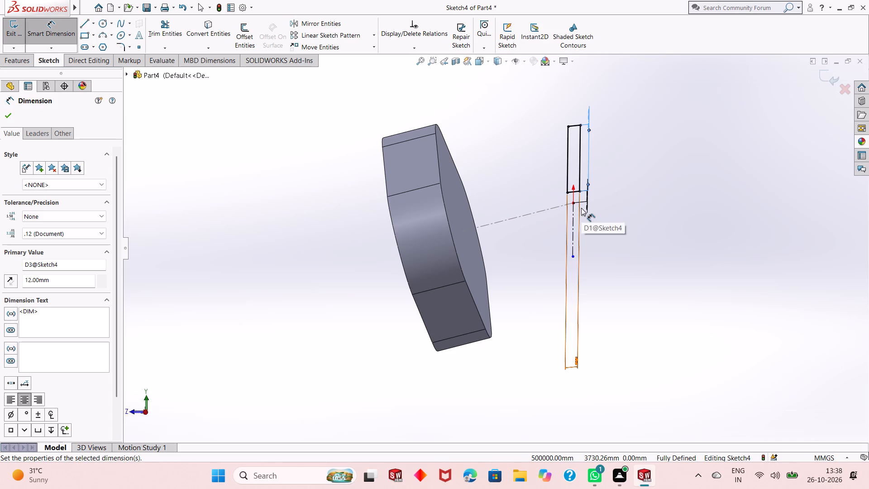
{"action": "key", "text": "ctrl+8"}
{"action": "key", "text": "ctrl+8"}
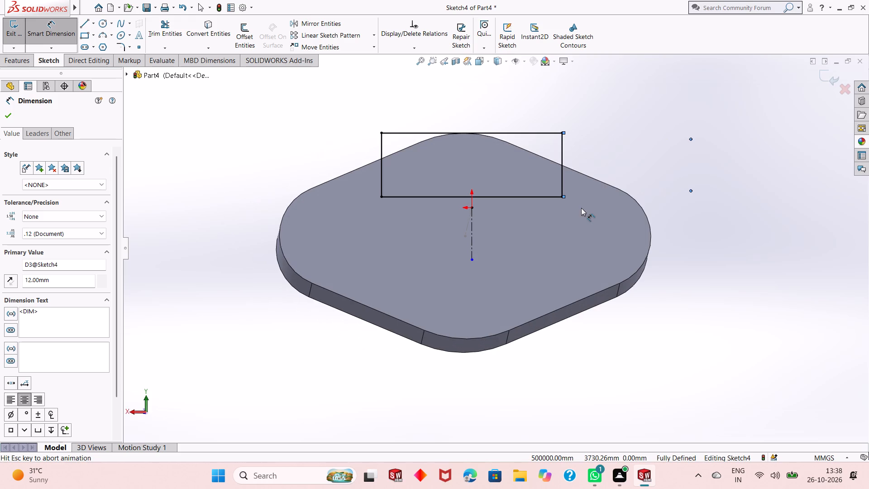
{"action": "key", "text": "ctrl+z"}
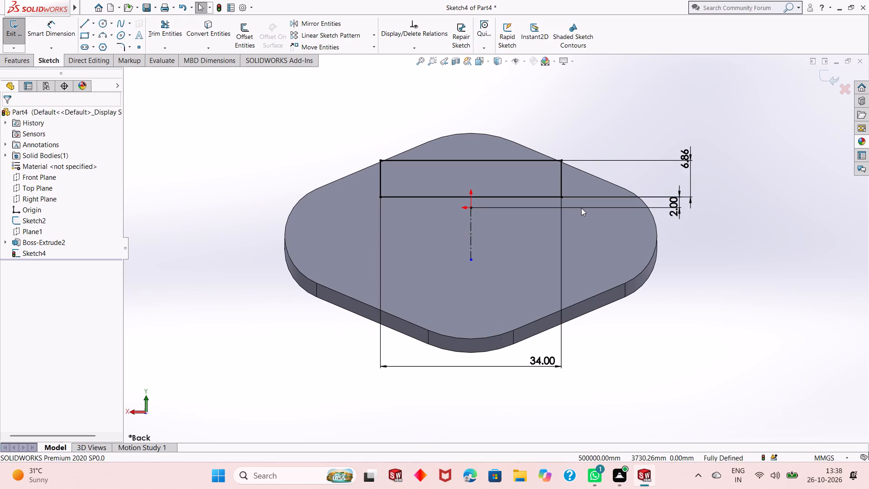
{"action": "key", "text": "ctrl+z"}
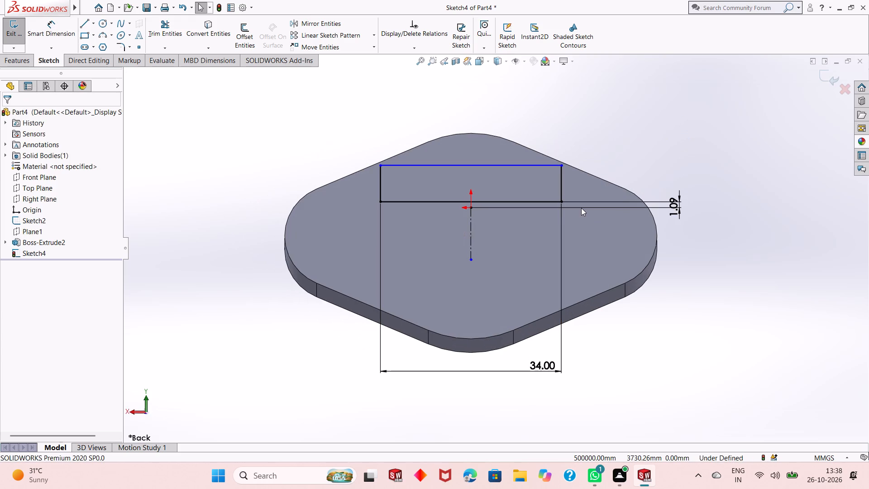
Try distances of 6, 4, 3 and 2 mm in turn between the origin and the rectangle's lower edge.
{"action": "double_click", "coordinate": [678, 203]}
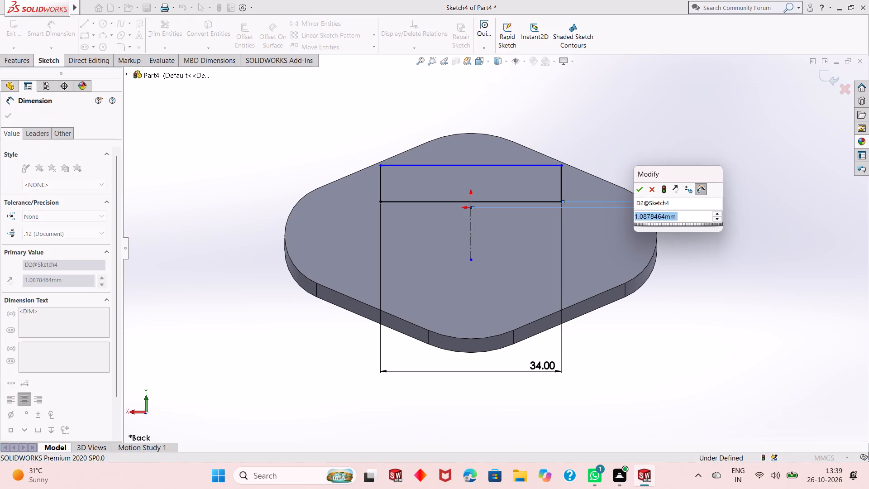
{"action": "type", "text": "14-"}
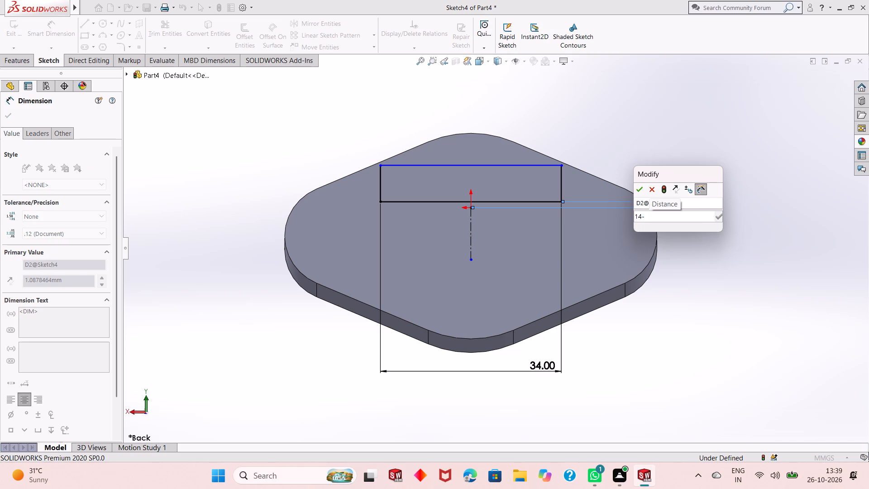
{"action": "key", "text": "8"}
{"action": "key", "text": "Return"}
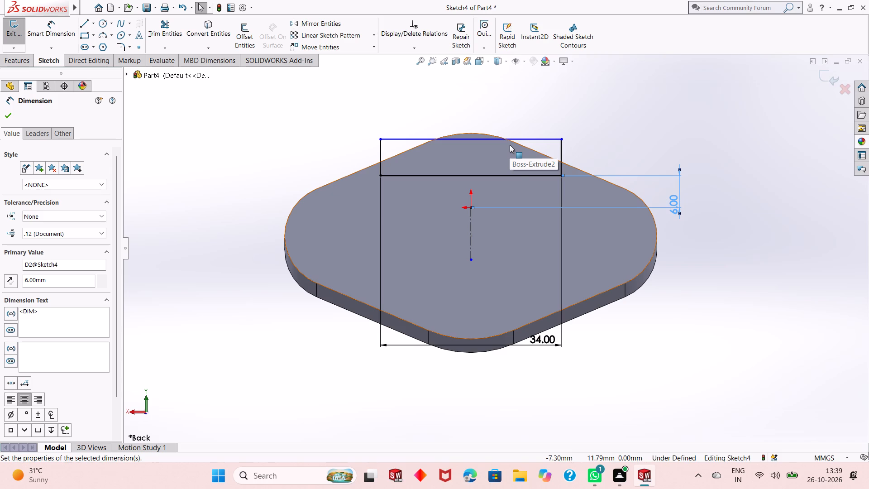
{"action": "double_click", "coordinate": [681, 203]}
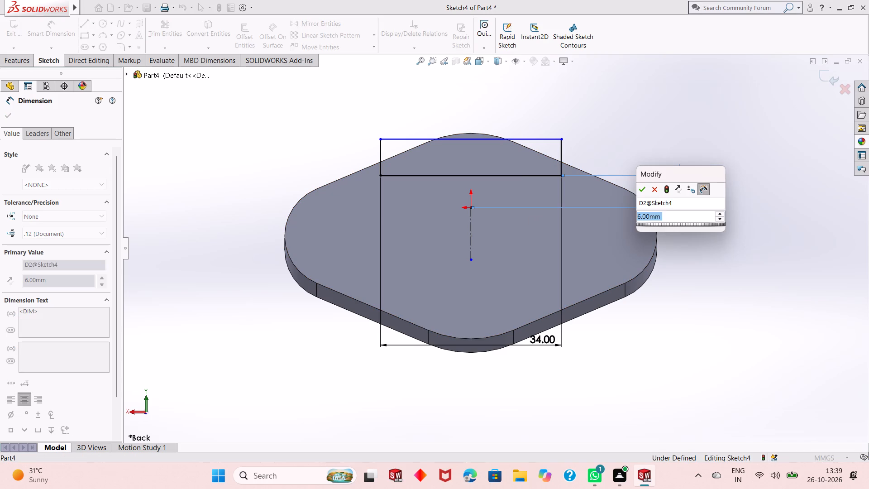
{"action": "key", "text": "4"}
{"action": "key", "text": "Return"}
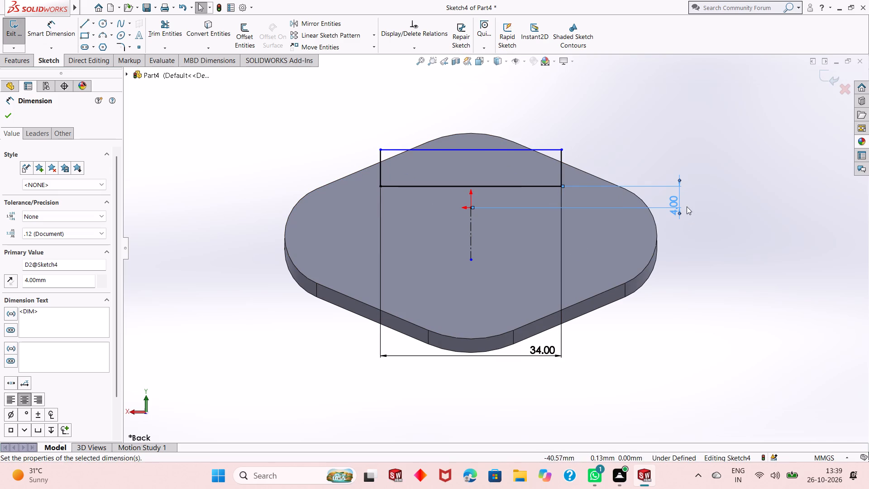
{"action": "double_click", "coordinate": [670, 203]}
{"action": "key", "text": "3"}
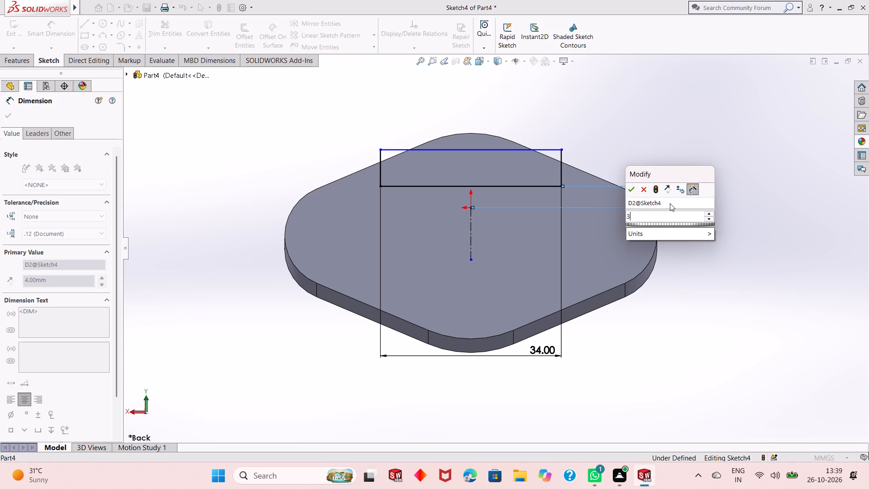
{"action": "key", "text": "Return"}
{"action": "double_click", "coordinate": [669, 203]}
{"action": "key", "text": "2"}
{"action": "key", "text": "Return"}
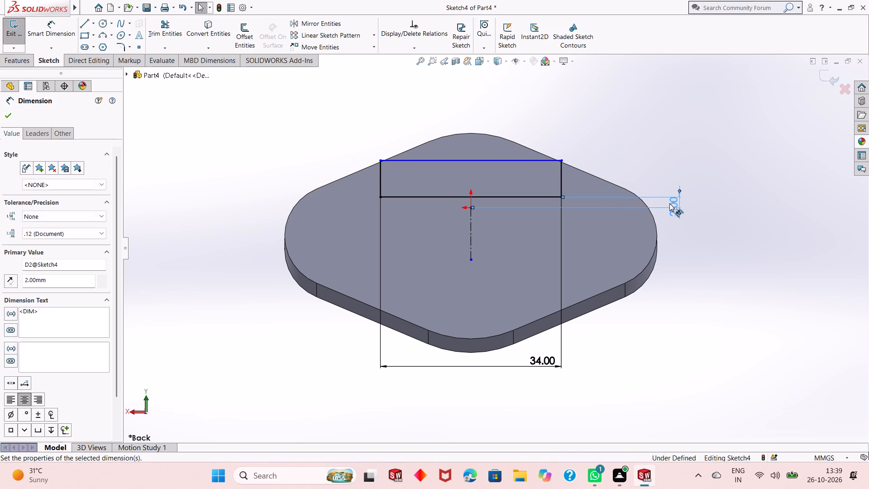
Dimension a vertical side of the rectangle to a height of 6 mm, with the sketch viewed normal from the back.
{"action": "middle_click_drag", "start_coordinate": [662, 193], "coordinate": [673, 208]}
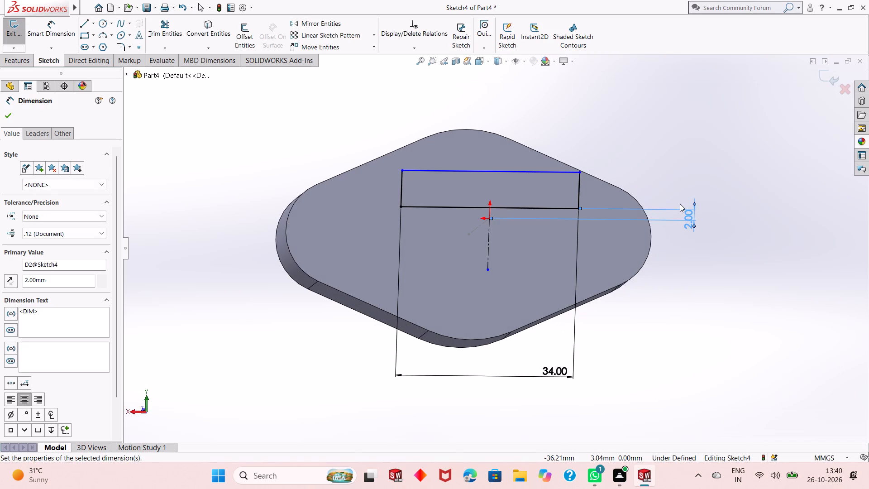
{"action": "key", "text": "ctrl+8"}
{"action": "key", "text": "ctrl+8"}
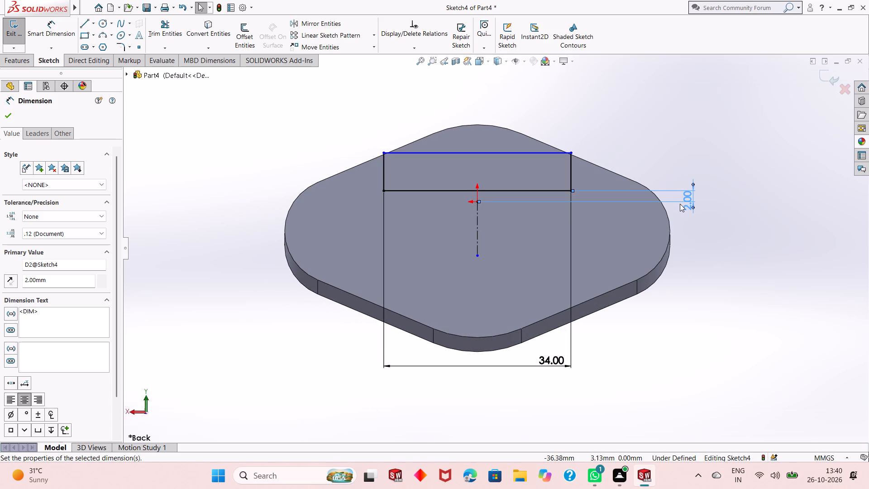
{"action": "middle_click_drag", "start_coordinate": [598, 218], "coordinate": [689, 221]}
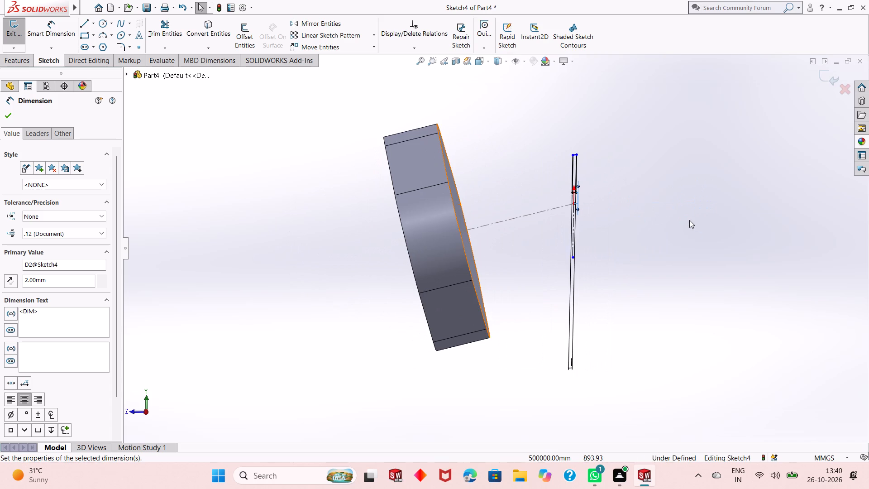
{"action": "key", "text": "ctrl+8"}
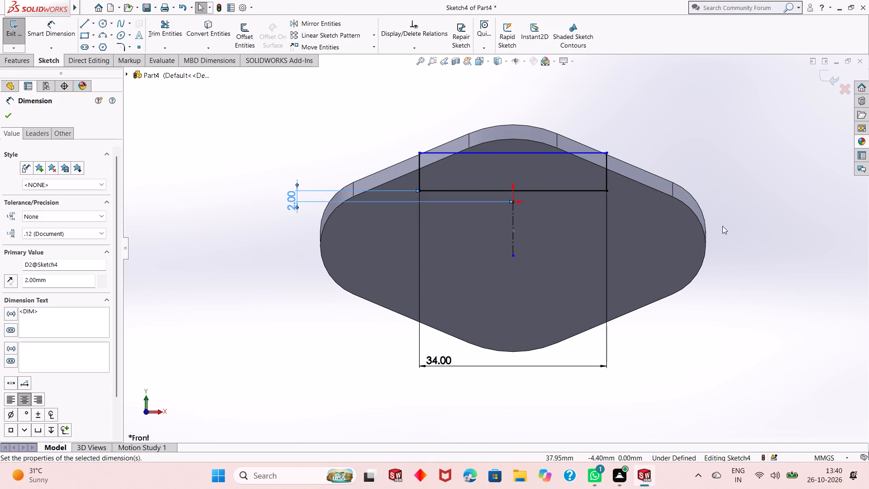
{"action": "key", "text": "ctrl+8"}
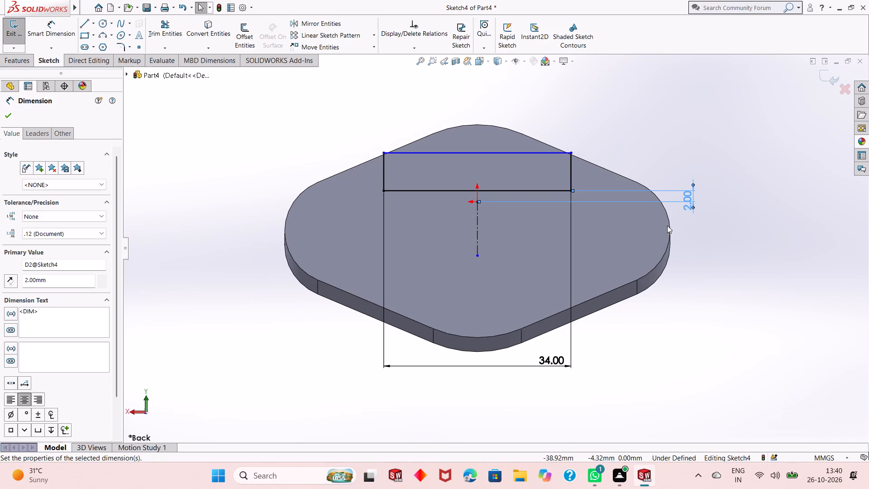
{"action": "left_click", "coordinate": [569, 163]}
{"action": "left_click", "coordinate": [150, 98]}
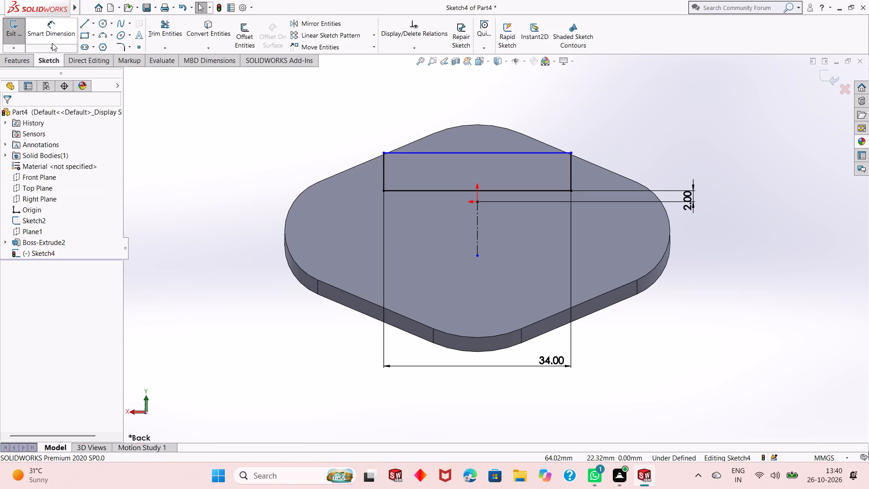
{"action": "left_click", "coordinate": [49, 38]}
{"action": "left_click", "coordinate": [382, 176]}
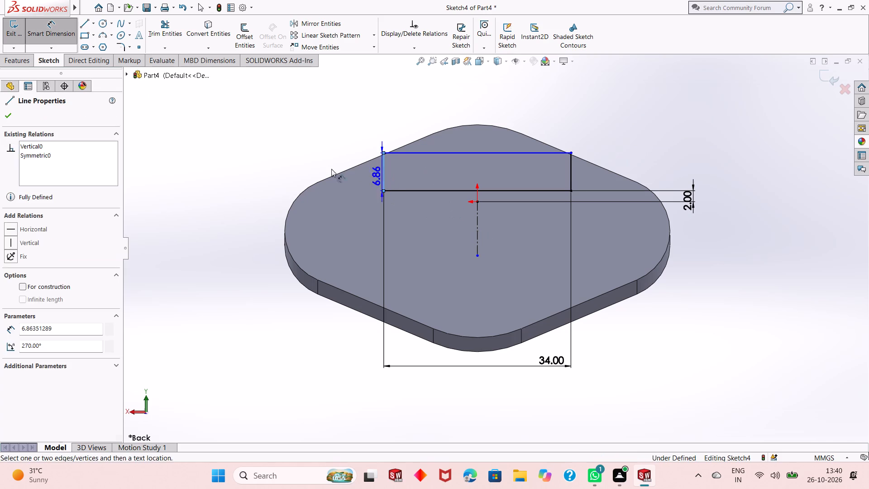
{"action": "left_click", "coordinate": [270, 169]}
{"action": "key", "text": "6"}
{"action": "key", "text": "Return"}
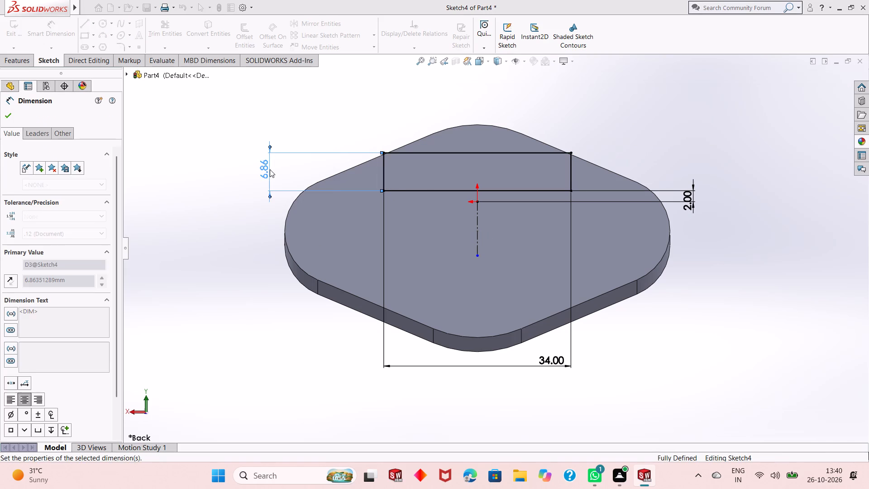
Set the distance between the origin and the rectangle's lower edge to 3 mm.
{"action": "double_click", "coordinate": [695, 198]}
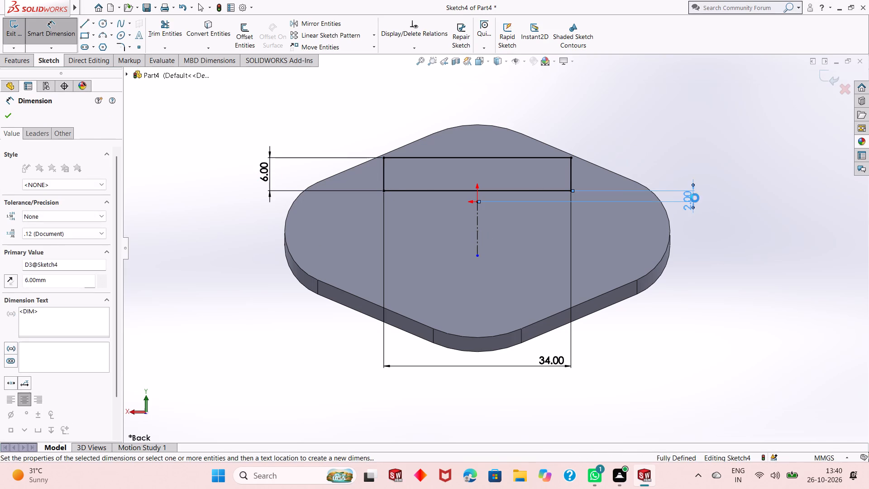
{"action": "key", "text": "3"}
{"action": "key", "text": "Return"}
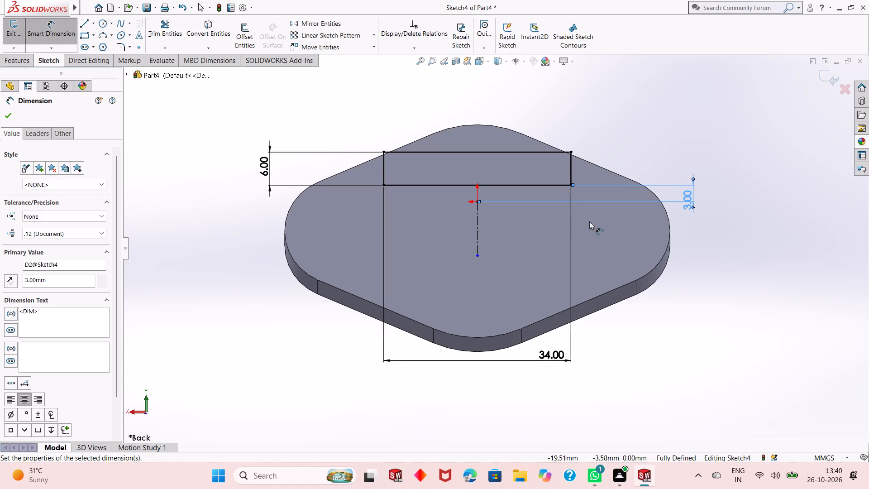
Set the rectangle's height dimension to 8 mm.
{"action": "double_click", "coordinate": [267, 159]}
{"action": "key", "text": "8"}
{"action": "key", "text": "Return"}
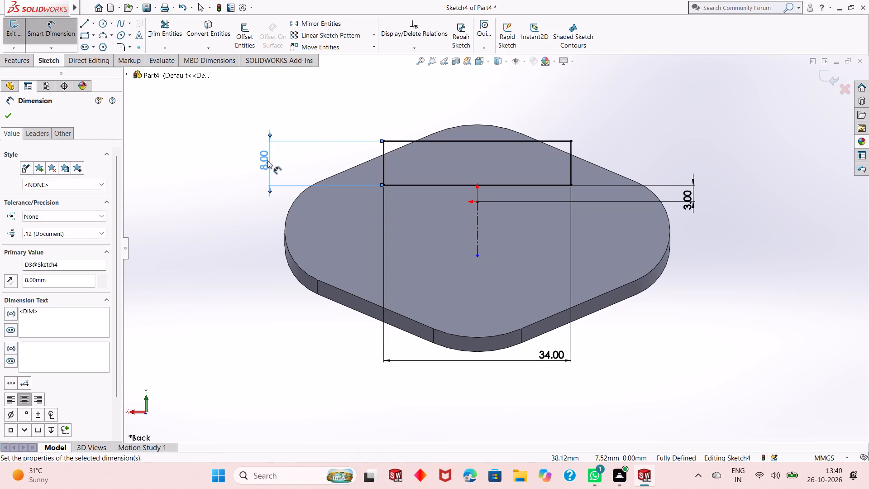
Try a 2 mm distance between the origin and the rectangle's lower edge, and settle on 1 mm.
{"action": "double_click", "coordinate": [688, 201]}
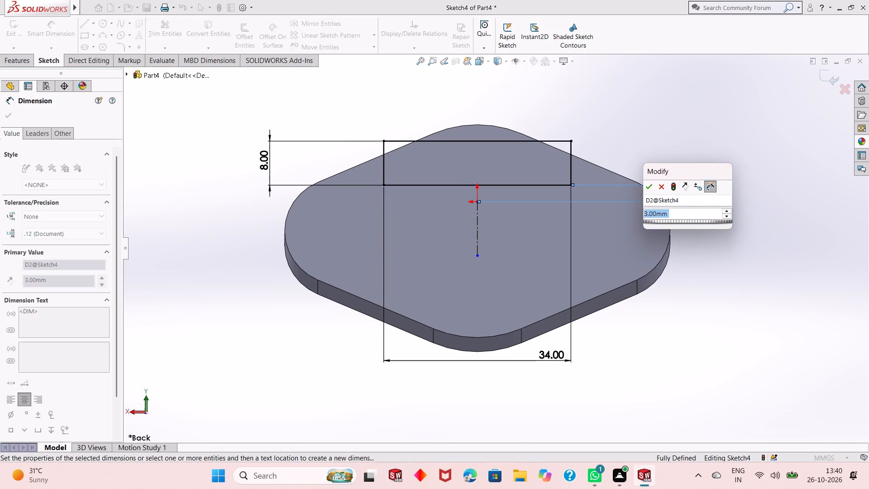
{"action": "key", "text": "2"}
{"action": "key", "text": "Return"}
{"action": "double_click", "coordinate": [688, 201]}
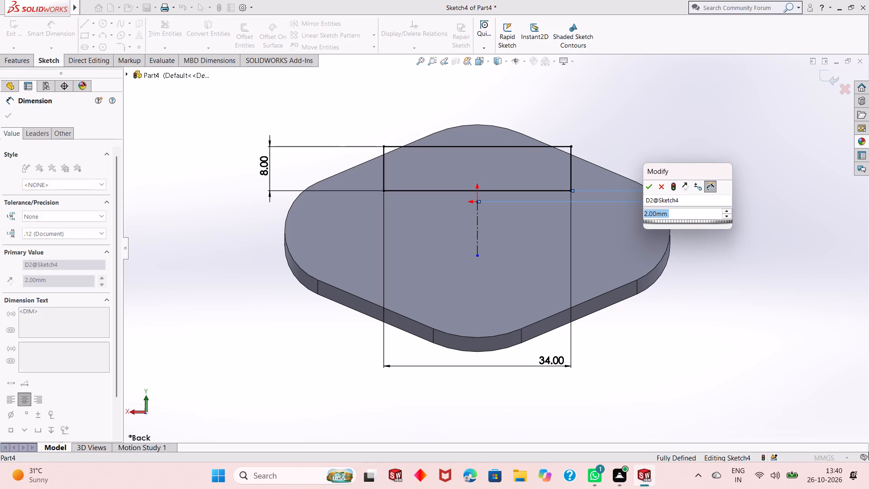
{"action": "key", "text": "1"}
{"action": "key", "text": "Return"}
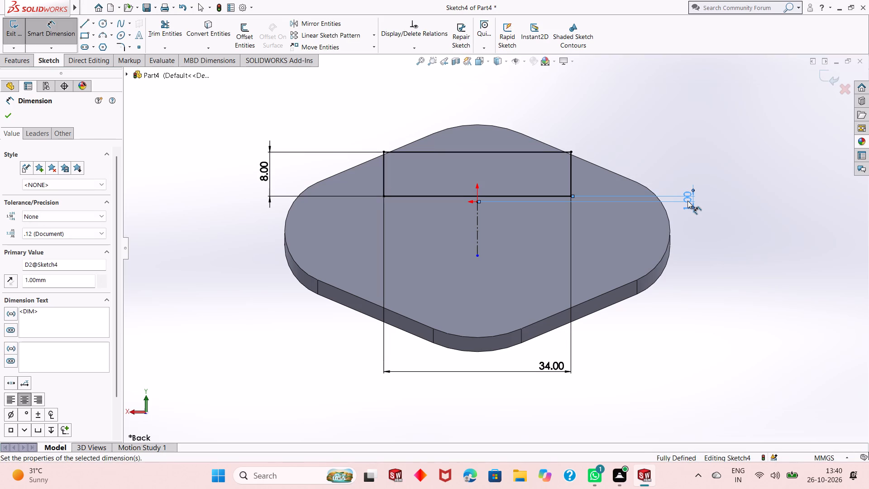
{"action": "right_click", "coordinate": [688, 201]}
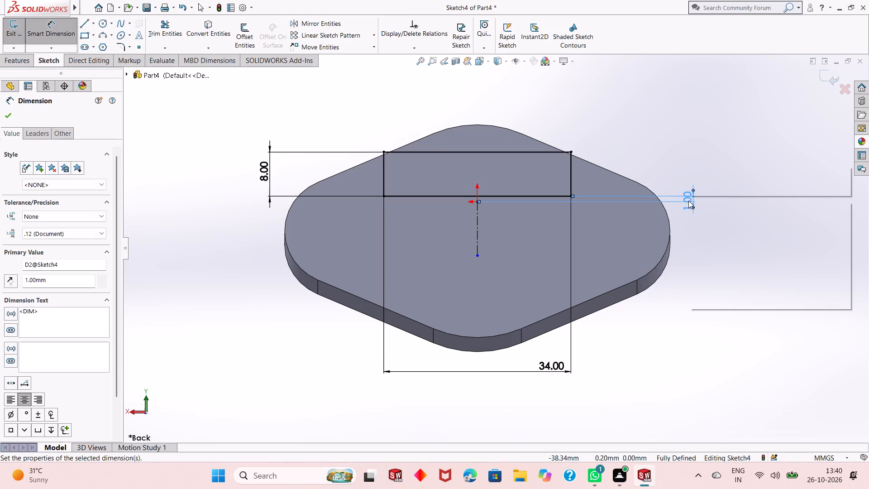
Delete the 1 mm distance dimension between the origin and the rectangle's lower edge.
{"action": "left_click", "coordinate": [710, 229]}
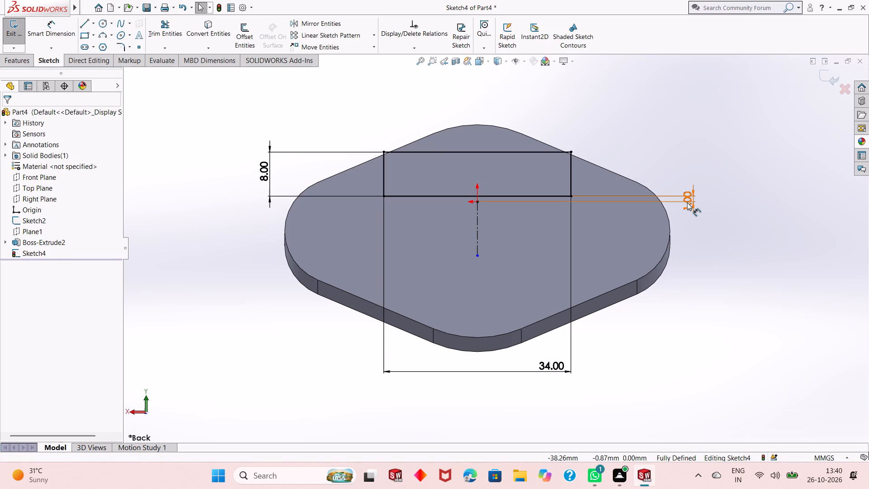
{"action": "right_click", "coordinate": [686, 199]}
{"action": "left_click", "coordinate": [724, 307]}
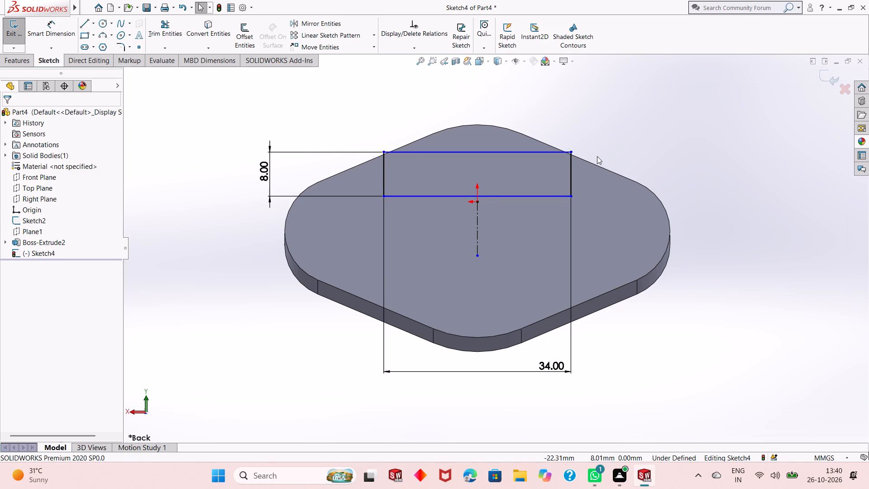
Make the rectangle's upper corner coincident with the plate's adjacent sloped straight edge.
{"action": "left_click", "coordinate": [573, 153]}
{"action": "left_click", "coordinate": [583, 160], "text": "ctrl"}
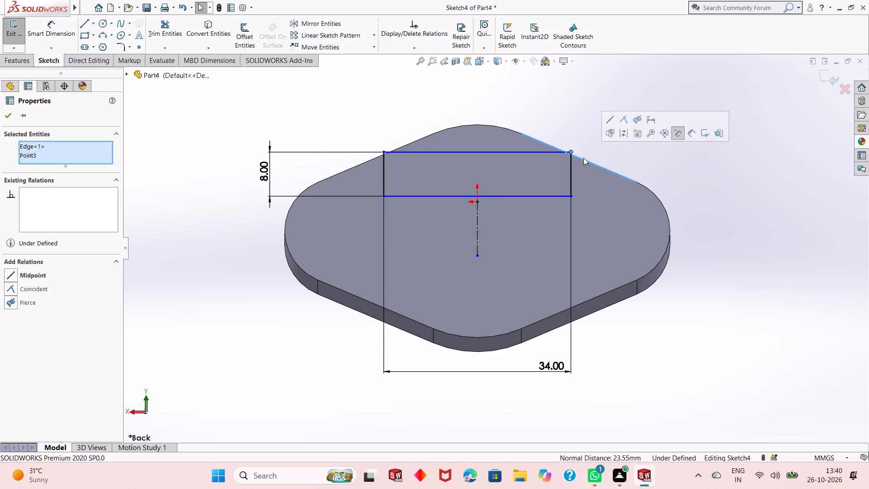
{"action": "left_click", "coordinate": [622, 118]}
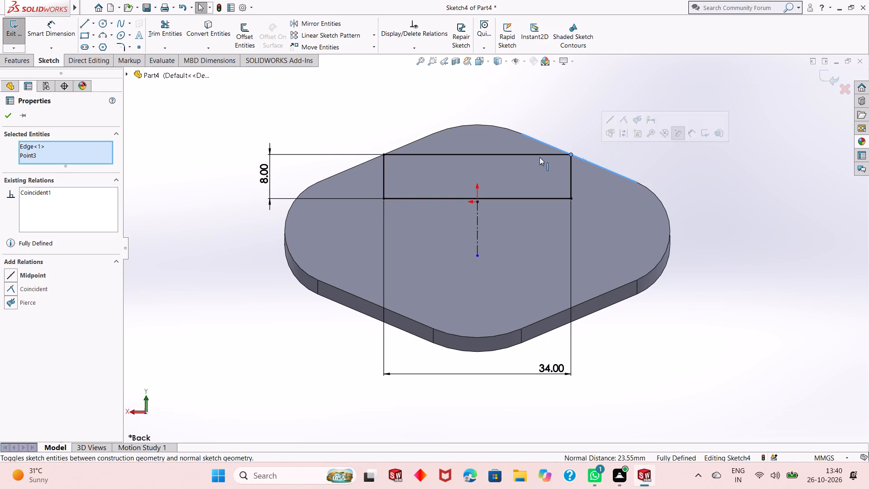
{"action": "right_click", "coordinate": [324, 110]}
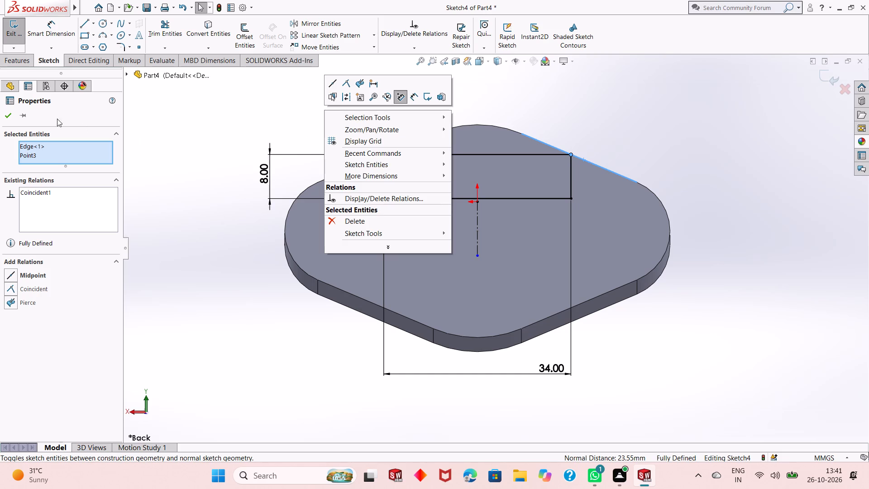
{"action": "left_click", "coordinate": [7, 115]}
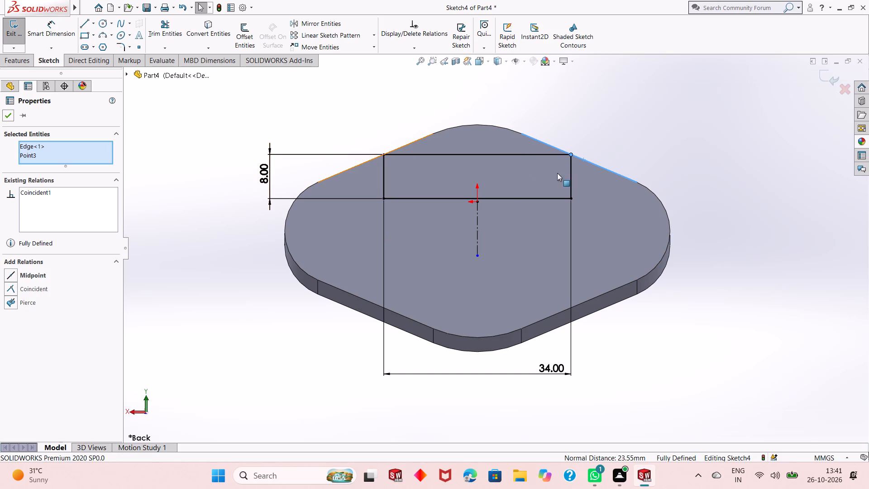
{"action": "left_click", "coordinate": [10, 120]}
Extrude the 34 × 8 mm rectangle as a boss with the Up To Next end condition, merged with the inclined plate.
{"action": "left_click", "coordinate": [27, 62]}
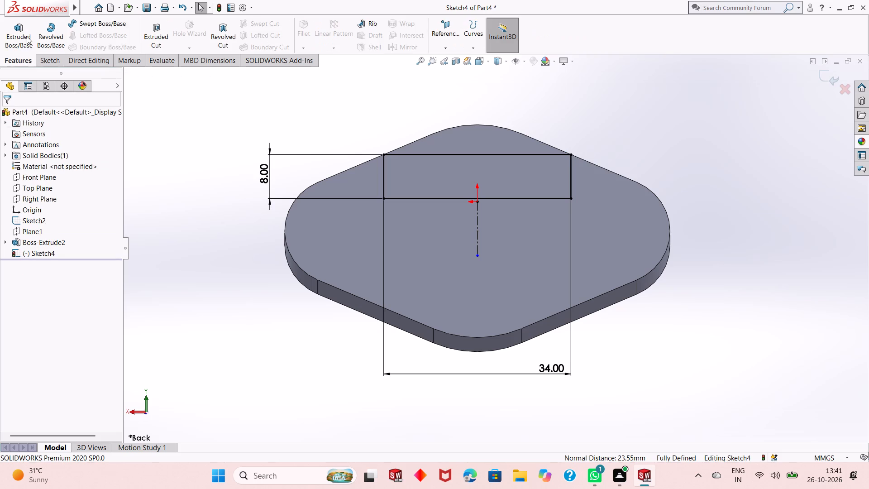
{"action": "left_click", "coordinate": [27, 36]}
{"action": "middle_click_drag", "start_coordinate": [314, 130], "coordinate": [415, 139]}
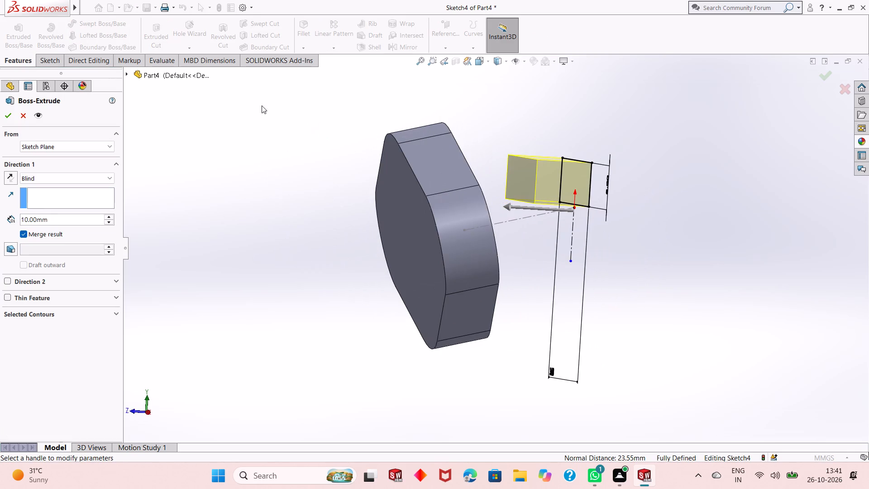
{"action": "left_click", "coordinate": [75, 182]}
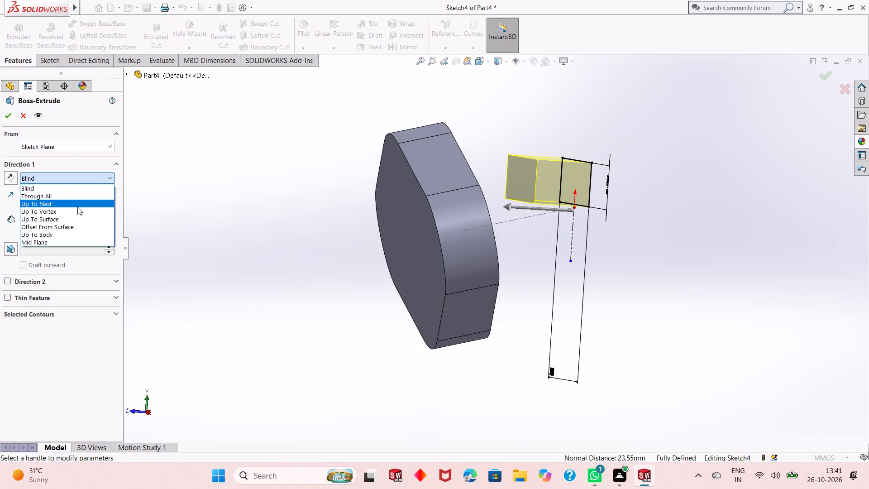
{"action": "left_click", "coordinate": [77, 207]}
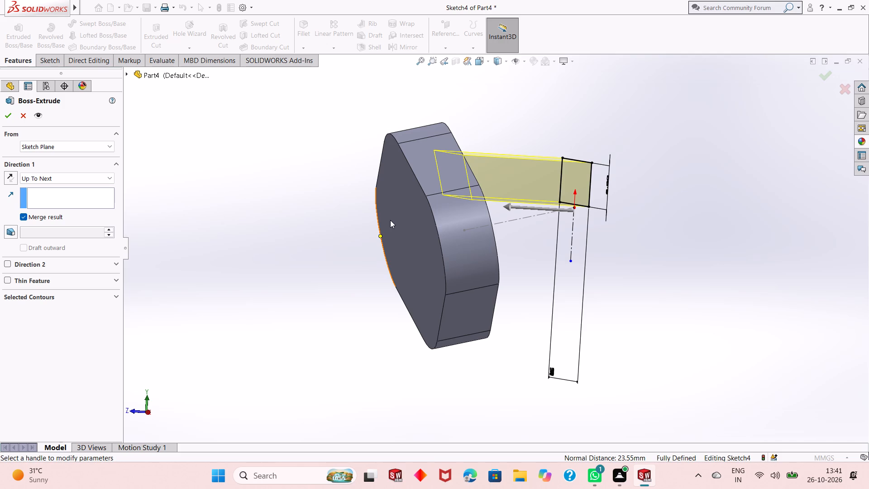
{"action": "left_click", "coordinate": [10, 117]}
{"action": "middle_click_drag", "start_coordinate": [591, 236], "coordinate": [563, 249]}
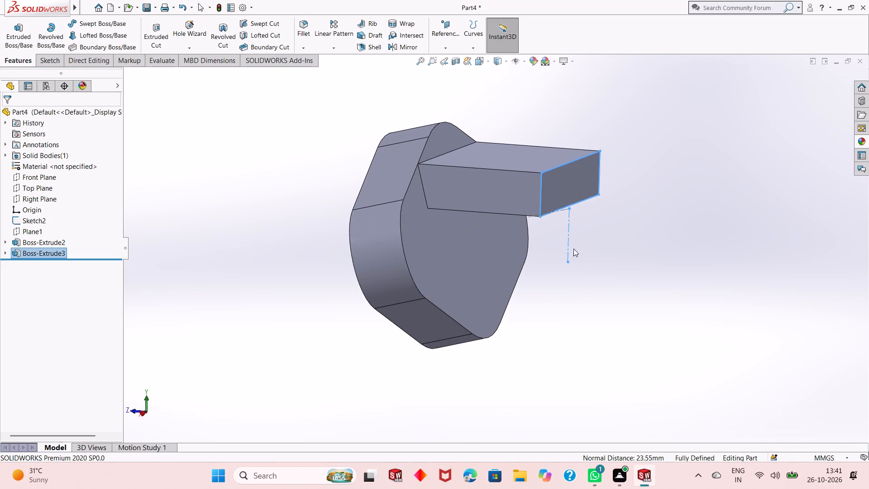
{"action": "left_click", "coordinate": [648, 248]}
Examine the extruded block and its junction with the inclined plate from the side and from above.
{"action": "scroll", "coordinate": [573, 242], "scroll_direction": "up", "scroll_amount": 1}
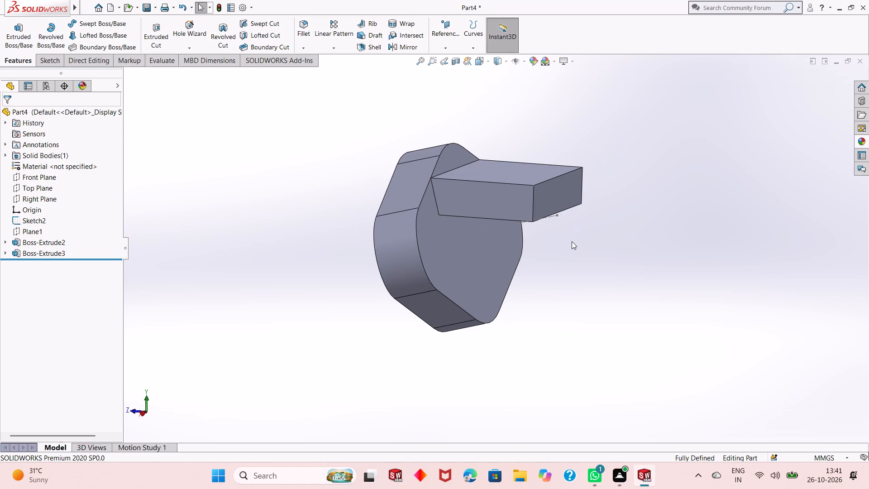
{"action": "scroll", "coordinate": [565, 253], "scroll_direction": "up", "scroll_amount": 1}
{"action": "middle_click_drag", "start_coordinate": [590, 240], "coordinate": [610, 231]}
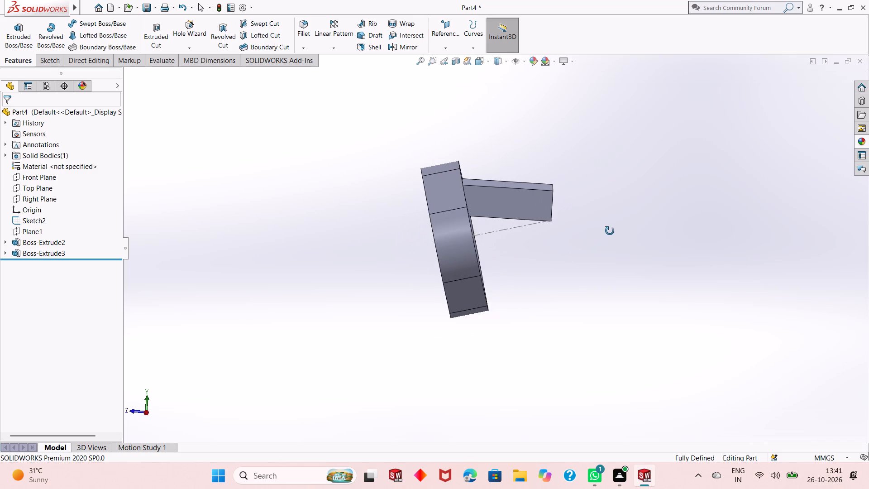
{"action": "middle_click_drag", "start_coordinate": [610, 231], "coordinate": [611, 230]}
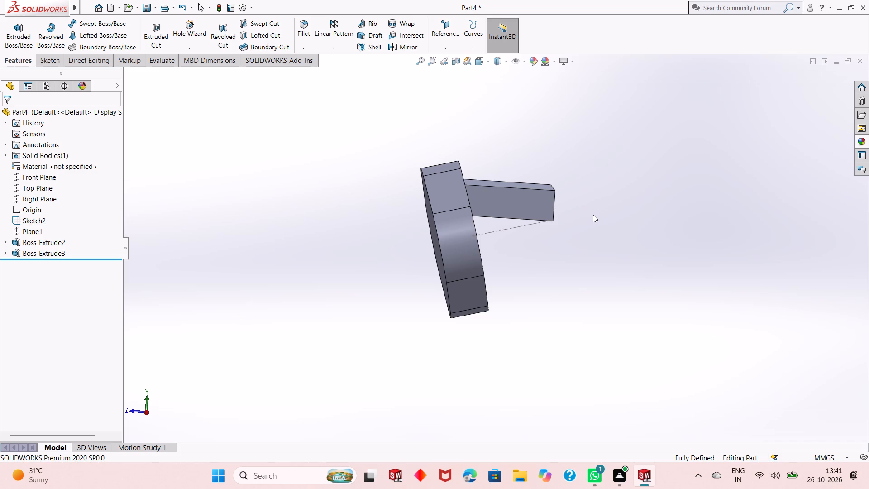
{"action": "scroll", "coordinate": [618, 248], "scroll_direction": "up", "scroll_amount": 2}
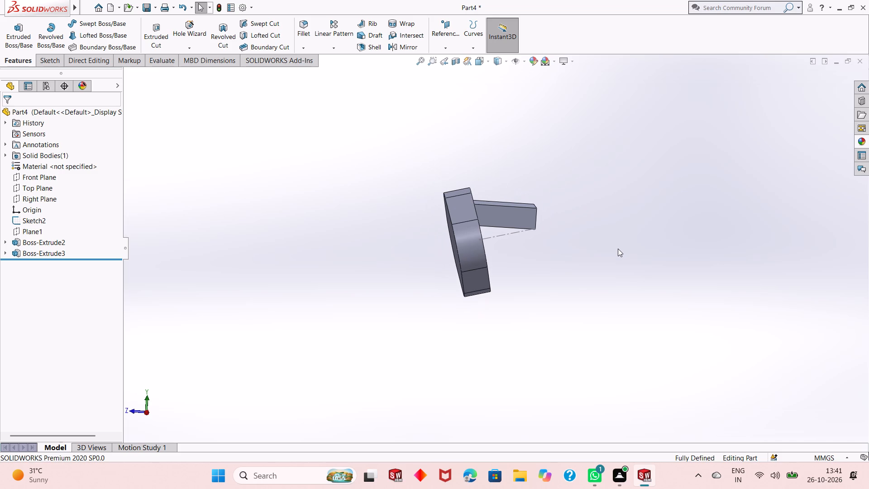
{"action": "scroll", "coordinate": [476, 236], "scroll_direction": "down", "scroll_amount": 2}
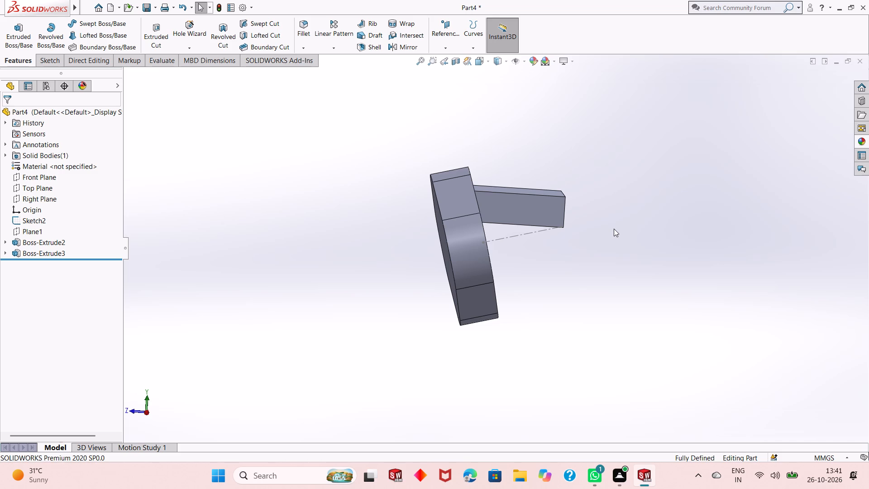
{"action": "middle_click", "coordinate": [601, 225]}
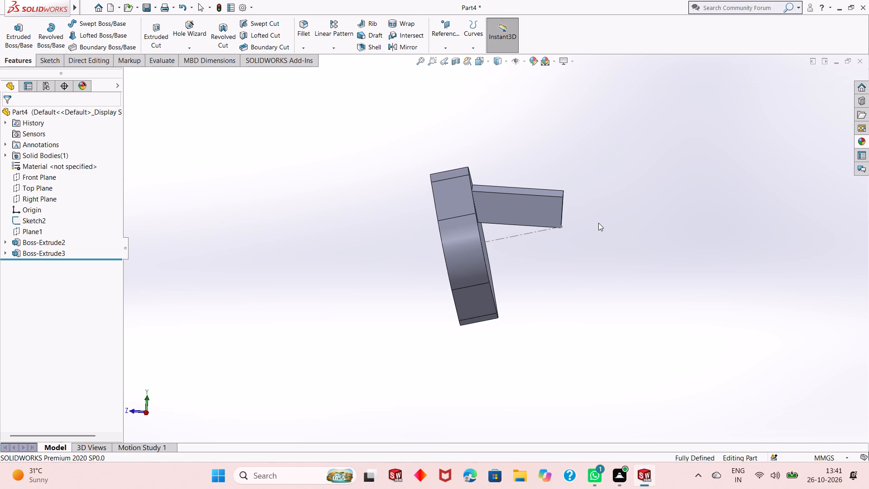
{"action": "middle_click_drag", "start_coordinate": [595, 204], "coordinate": [587, 224]}
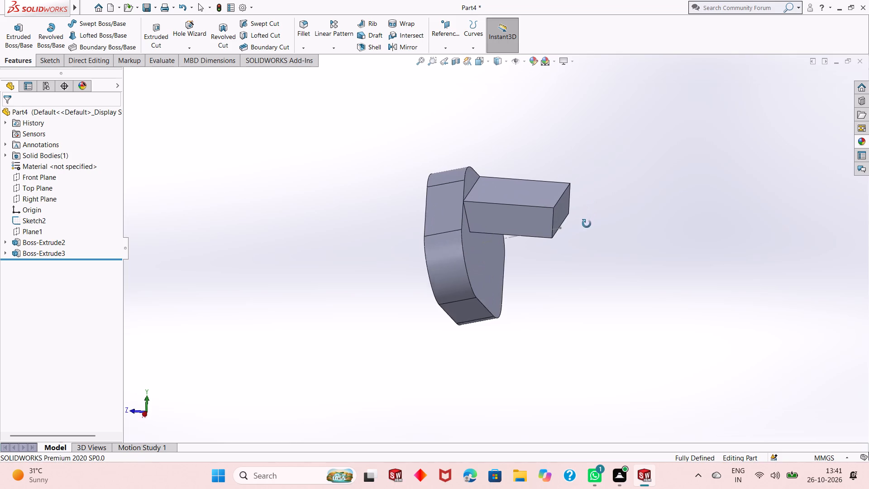
{"action": "middle_click_drag", "start_coordinate": [587, 224], "coordinate": [580, 255]}
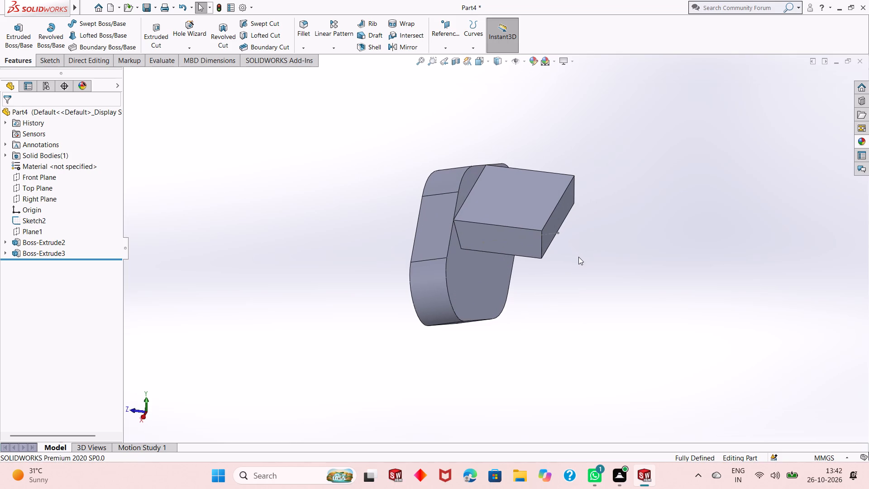
On the block's top face, sketch a center rectangle centered on the origin, about 34 mm wide and 11 mm high.
{"action": "left_click", "coordinate": [549, 204]}
{"action": "left_click", "coordinate": [590, 182]}
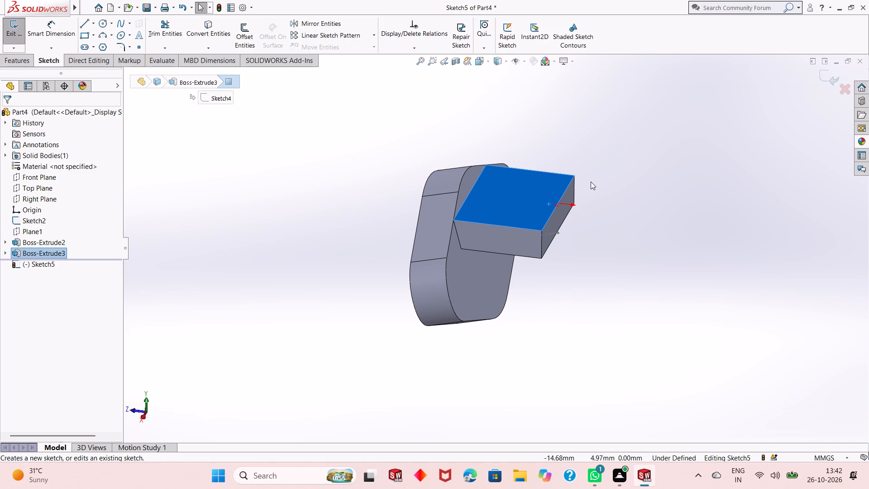
{"action": "key", "text": "ctrl+8"}
{"action": "key", "text": "Escape"}
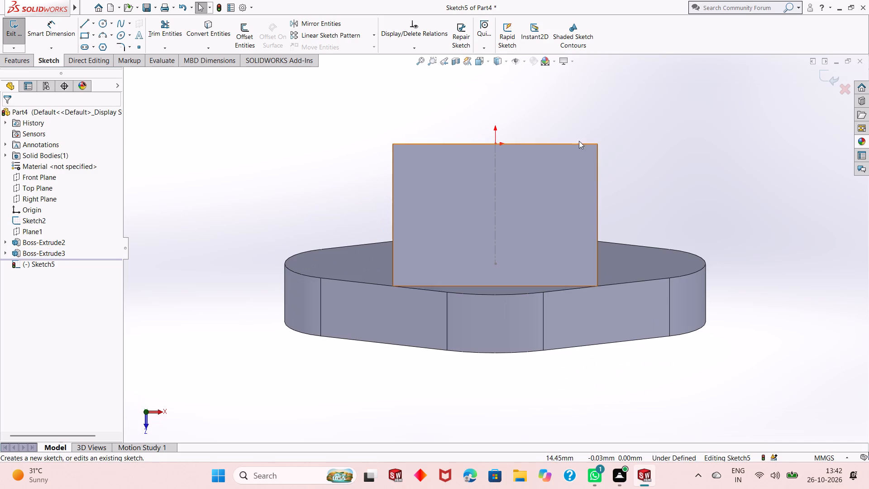
{"action": "left_click", "coordinate": [97, 36]}
{"action": "left_click", "coordinate": [94, 34]}
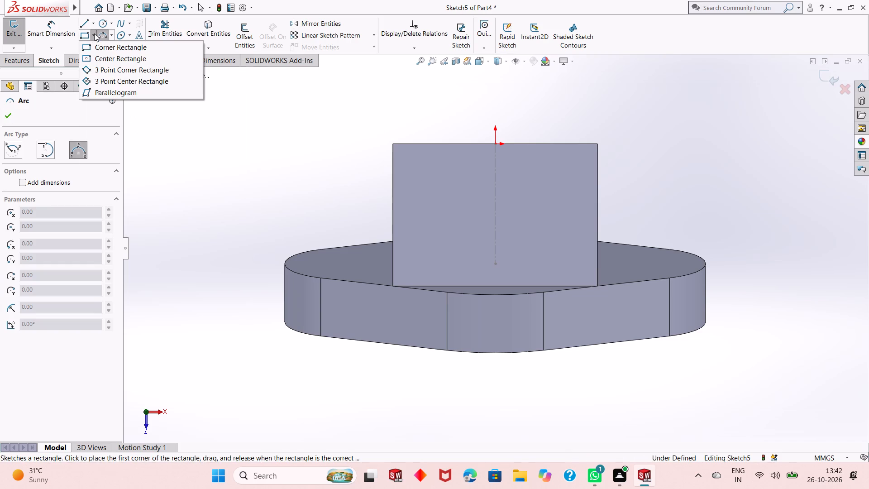
{"action": "left_click", "coordinate": [100, 58]}
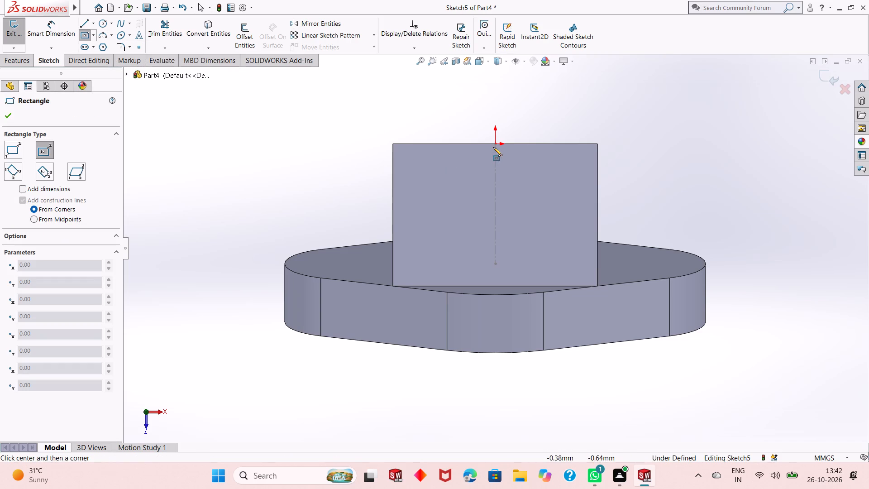
{"action": "left_click", "coordinate": [495, 143]}
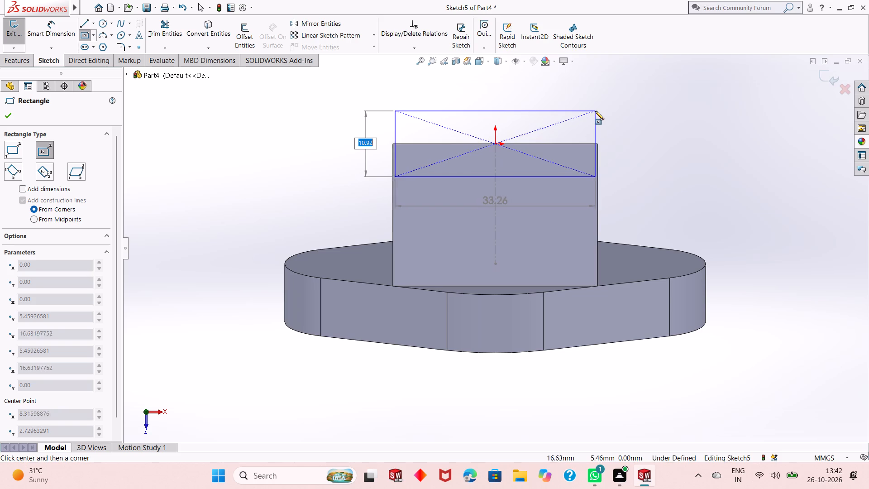
{"action": "left_click", "coordinate": [598, 110]}
{"action": "right_click", "coordinate": [678, 104]}
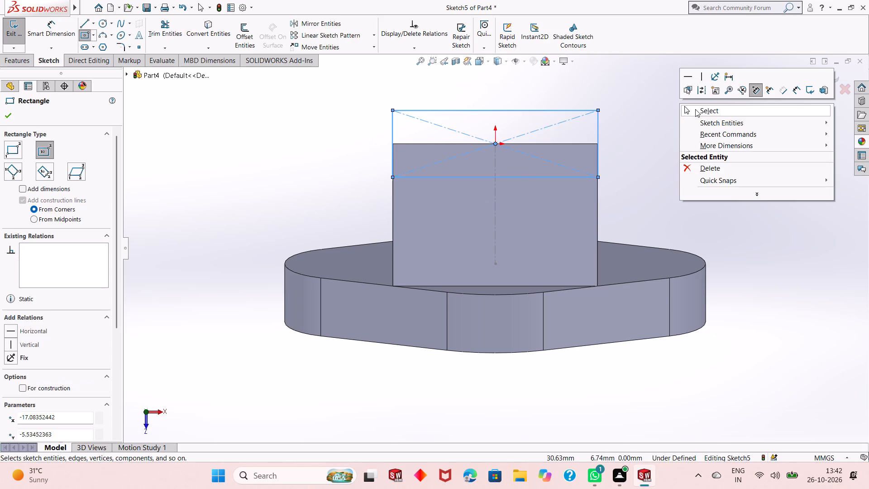
{"action": "left_click", "coordinate": [695, 109]}
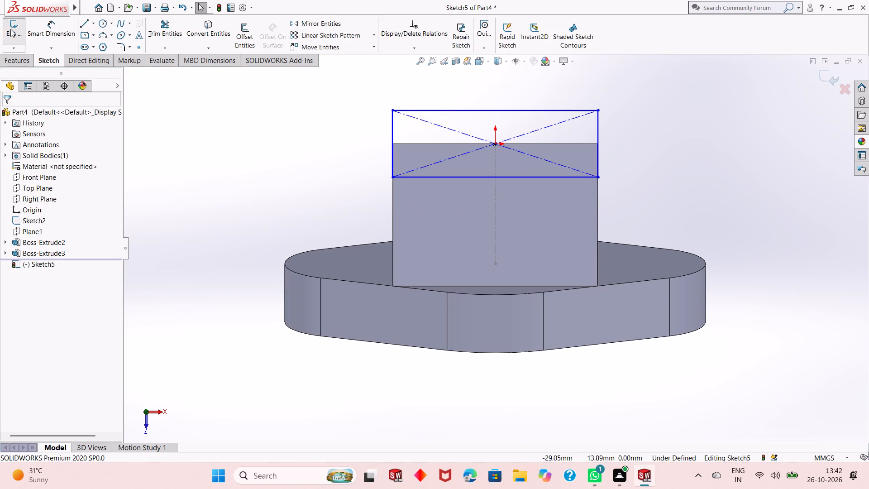
Dimension the center rectangle to 8 mm high and 34 mm wide.
{"action": "left_click", "coordinate": [57, 26]}
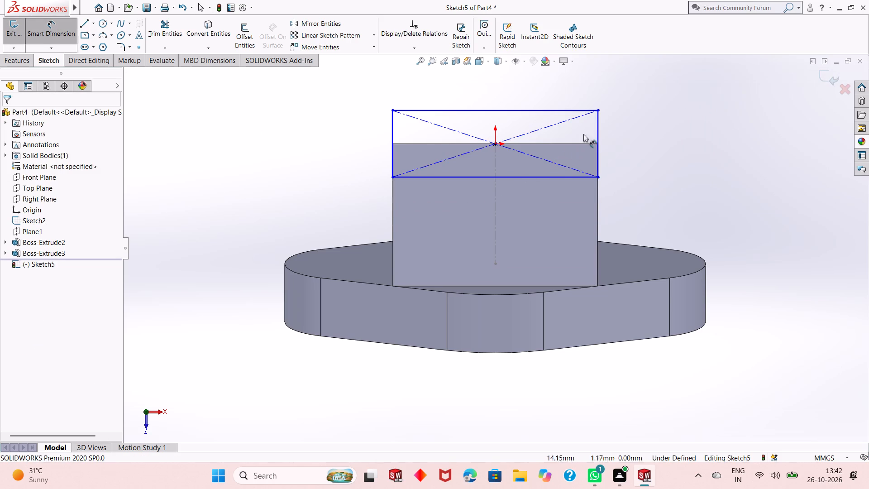
{"action": "left_click", "coordinate": [598, 126]}
{"action": "left_click", "coordinate": [654, 129]}
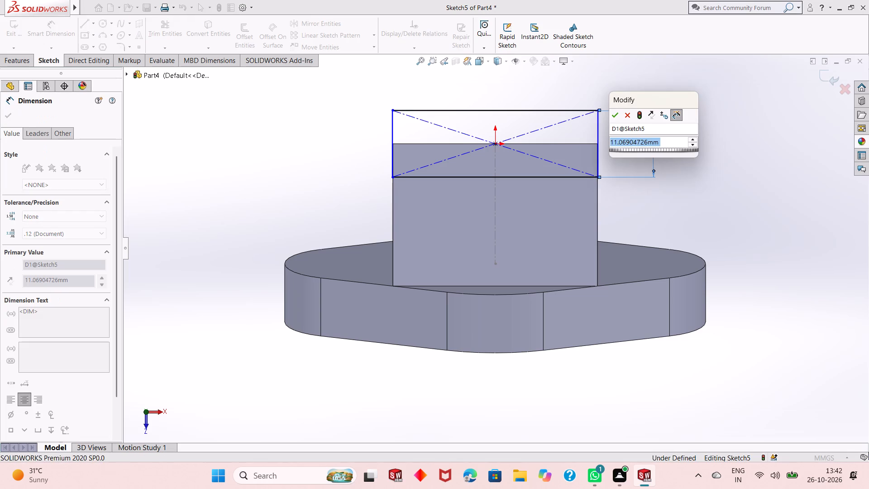
{"action": "key", "text": "8"}
{"action": "key", "text": "Return"}
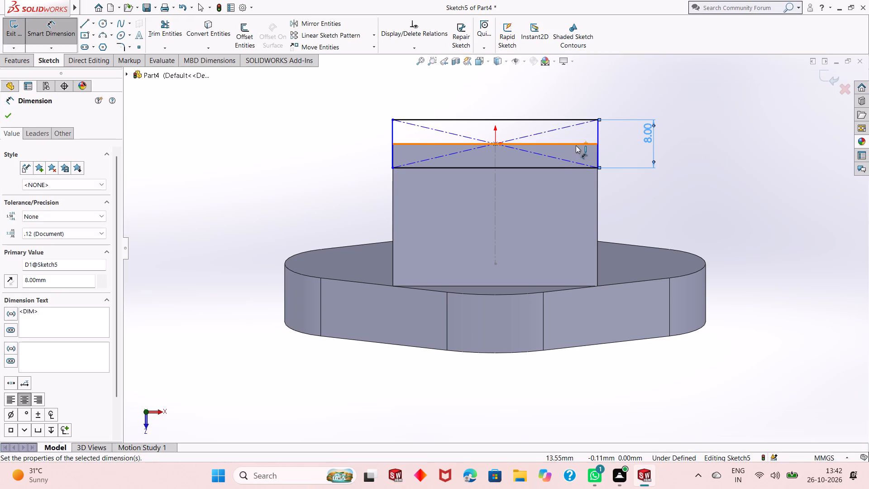
{"action": "left_click", "coordinate": [549, 169]}
{"action": "left_click", "coordinate": [557, 193]}
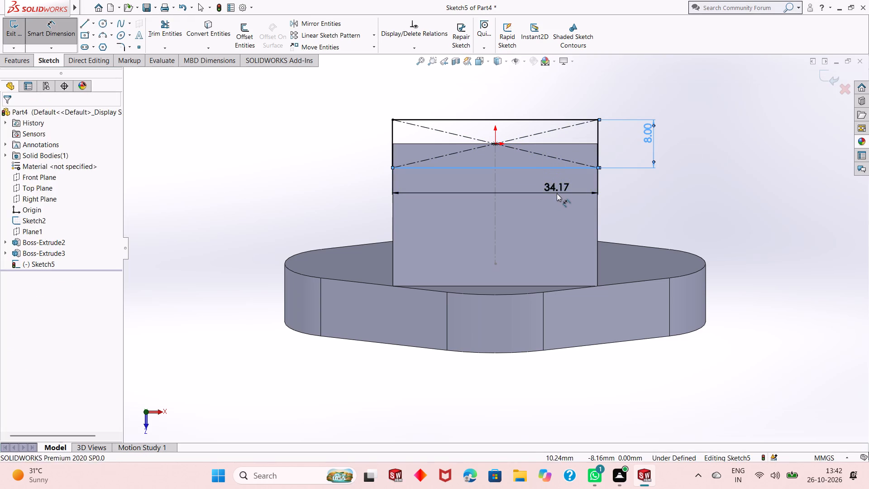
{"action": "type", "text": "34"}
{"action": "key", "text": "Return"}
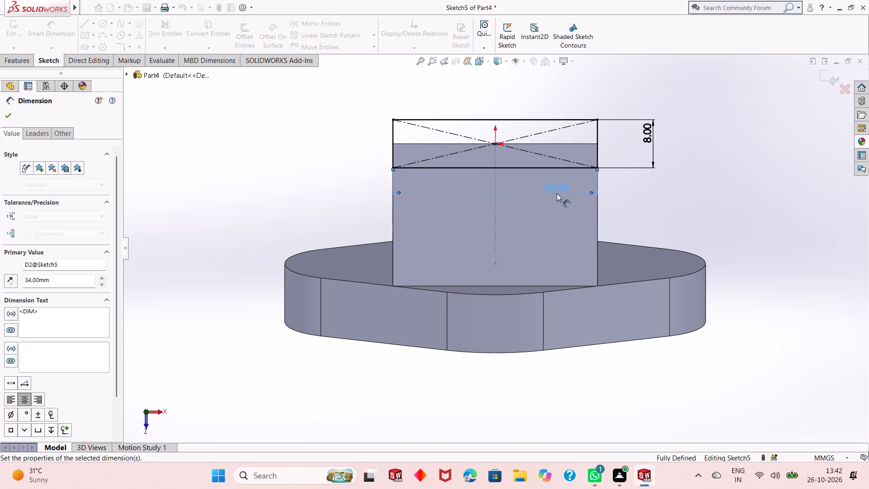
{"action": "right_click", "coordinate": [742, 144]}
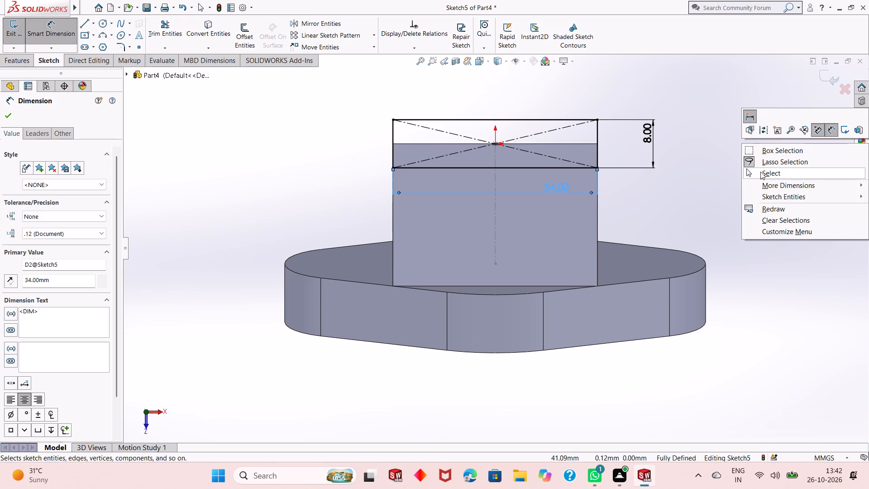
{"action": "left_click", "coordinate": [760, 172]}
Start a boss extrude of the 34 × 8 mm rectangle from an 8 mm offset, reversed to begin below the sketch plane.
{"action": "scroll", "coordinate": [471, 280], "scroll_direction": "up", "scroll_amount": 1}
{"action": "middle_click_drag", "start_coordinate": [461, 288], "coordinate": [461, 218]}
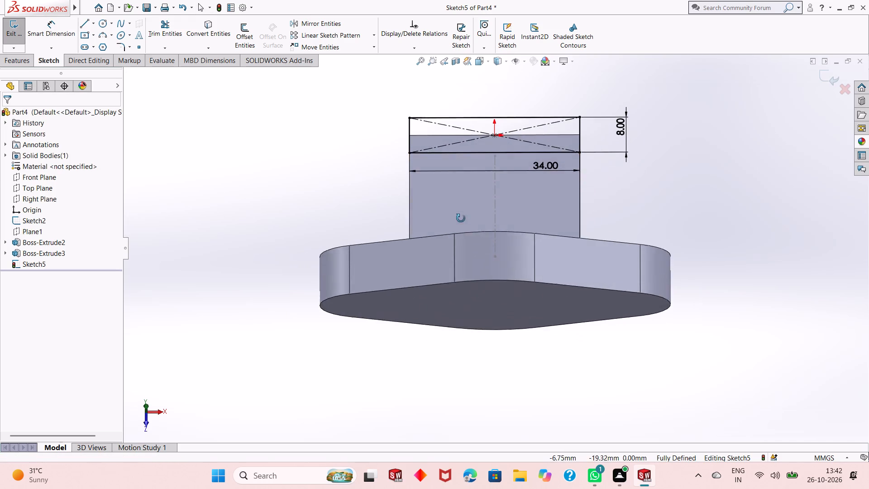
{"action": "middle_click_drag", "start_coordinate": [461, 218], "coordinate": [461, 217]}
{"action": "scroll", "coordinate": [501, 300], "scroll_direction": "up", "scroll_amount": 1}
{"action": "middle_click_drag", "start_coordinate": [521, 329], "coordinate": [351, 136]}
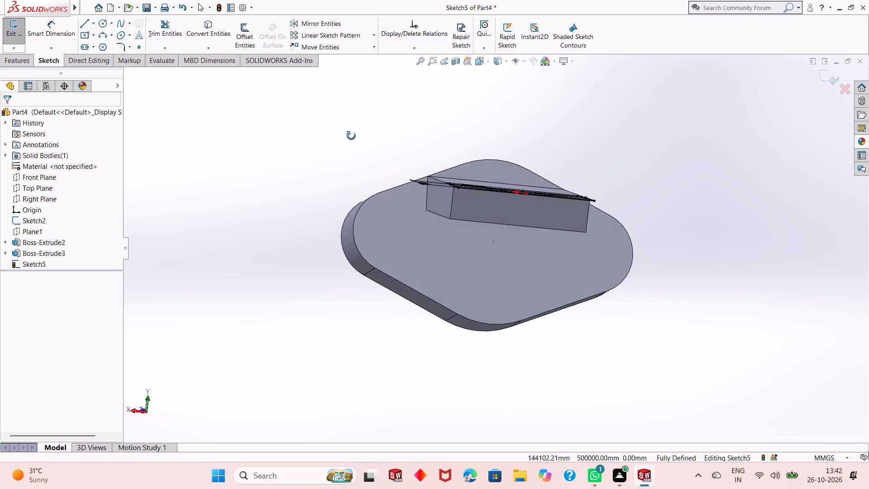
{"action": "middle_click_drag", "start_coordinate": [351, 136], "coordinate": [429, 139]}
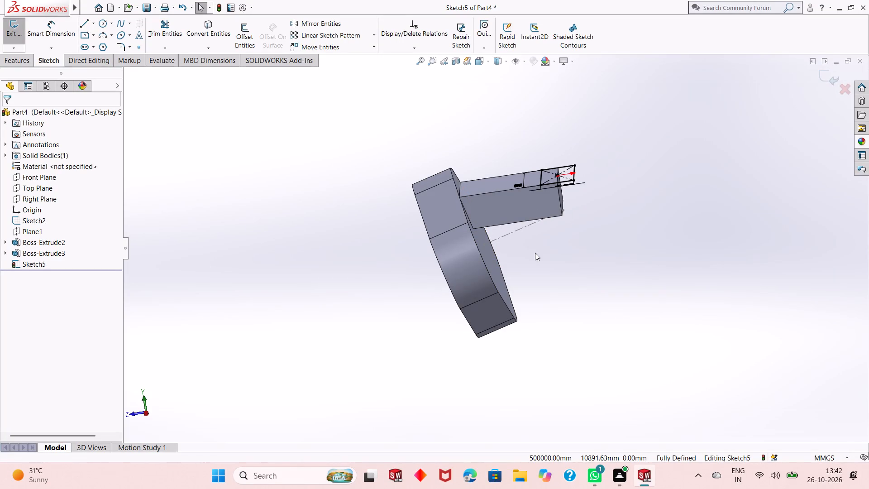
{"action": "scroll", "coordinate": [540, 268], "scroll_direction": "up", "scroll_amount": 1}
{"action": "scroll", "coordinate": [508, 171], "scroll_direction": "down", "scroll_amount": 2}
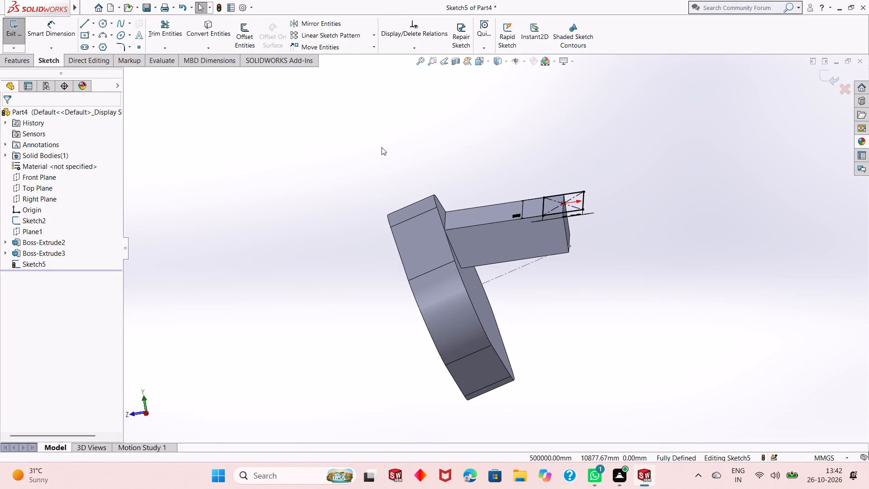
{"action": "left_click", "coordinate": [23, 63]}
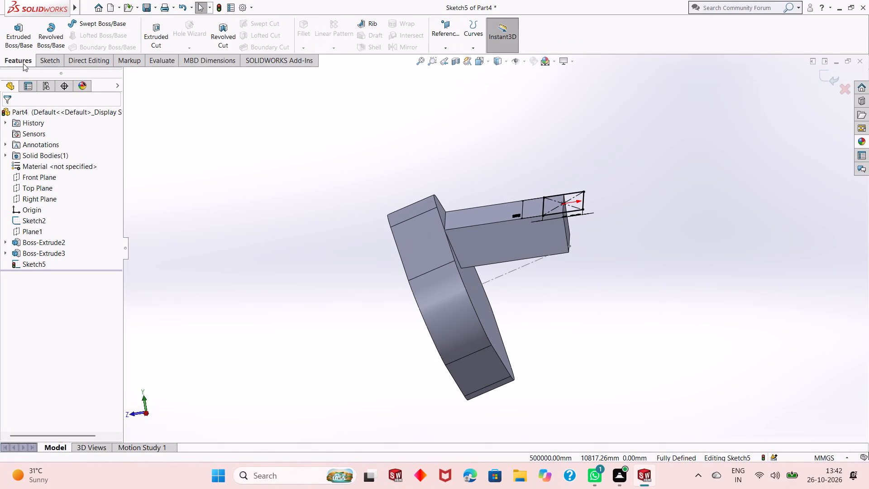
{"action": "left_click", "coordinate": [19, 40]}
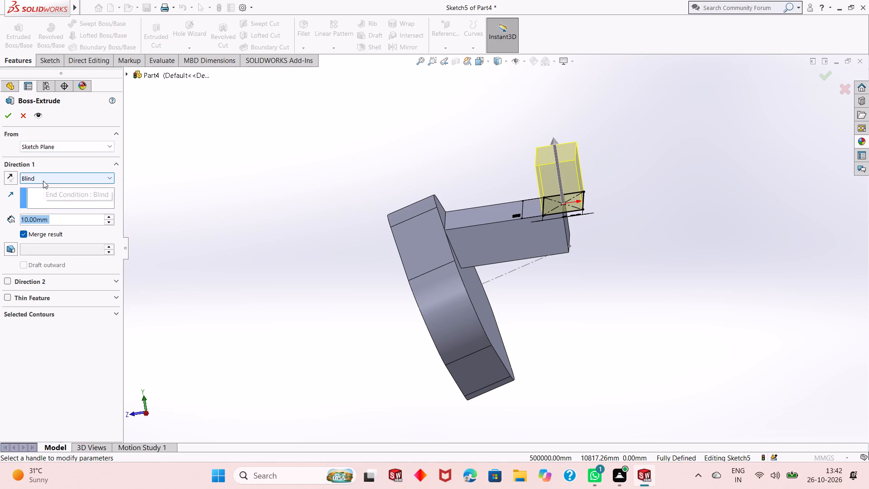
{"action": "left_click", "coordinate": [79, 148]}
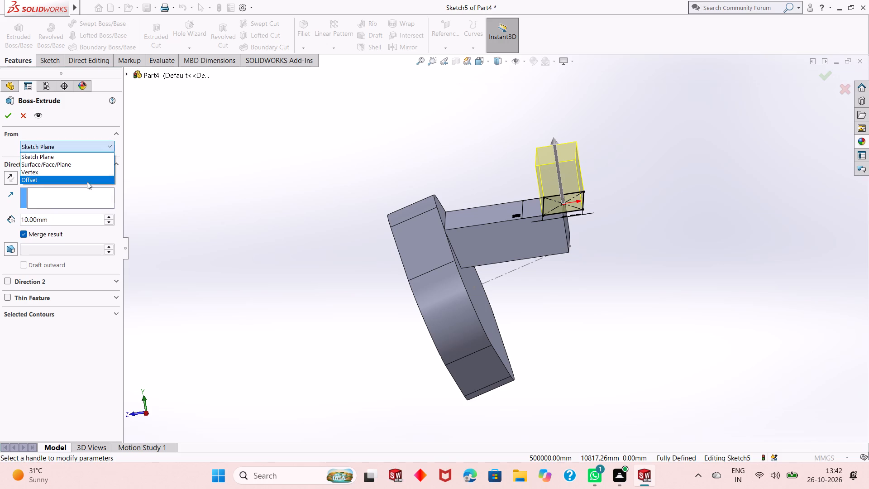
{"action": "left_click", "coordinate": [87, 182]}
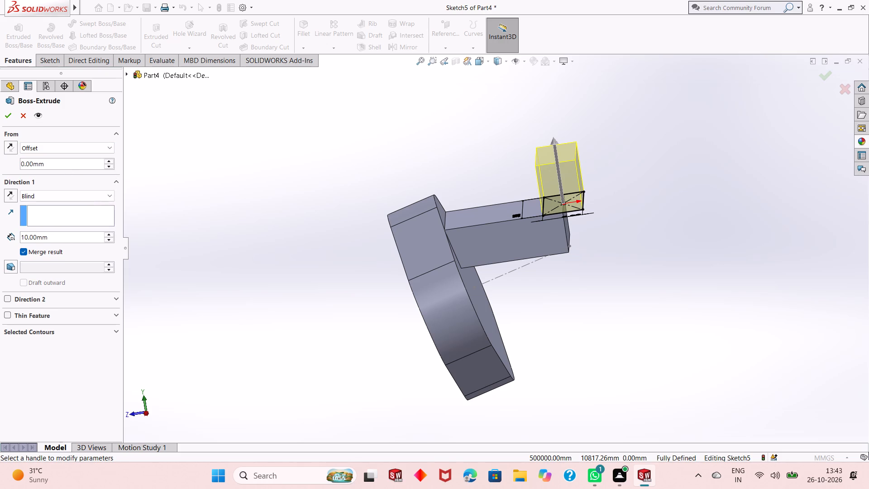
{"action": "double_click", "coordinate": [61, 166]}
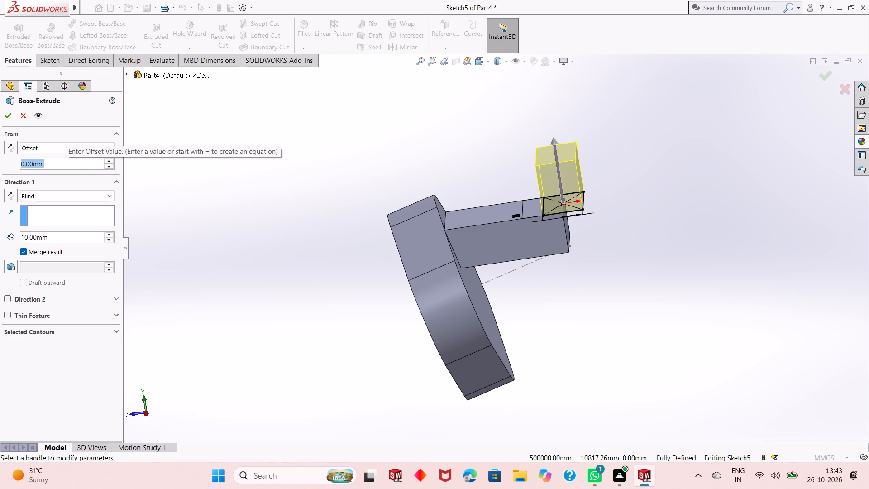
{"action": "key", "text": "8"}
{"action": "key", "text": "Return"}
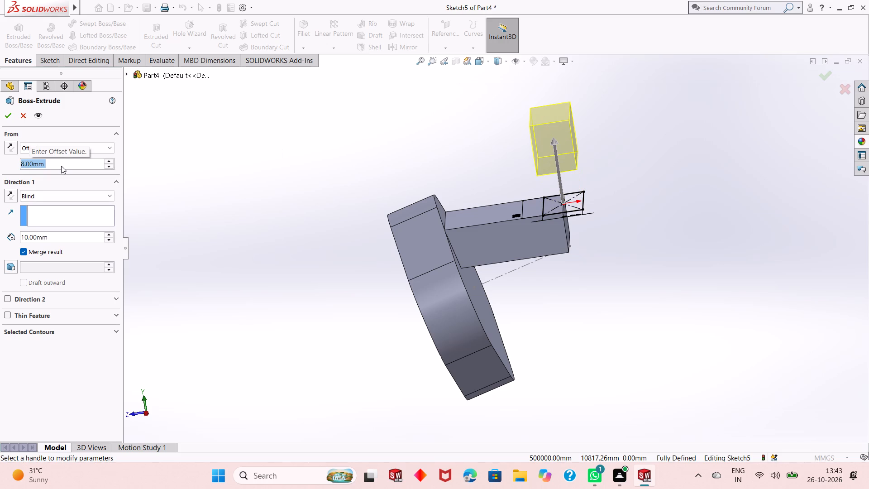
{"action": "left_click", "coordinate": [9, 152]}
{"action": "middle_click", "coordinate": [530, 280]}
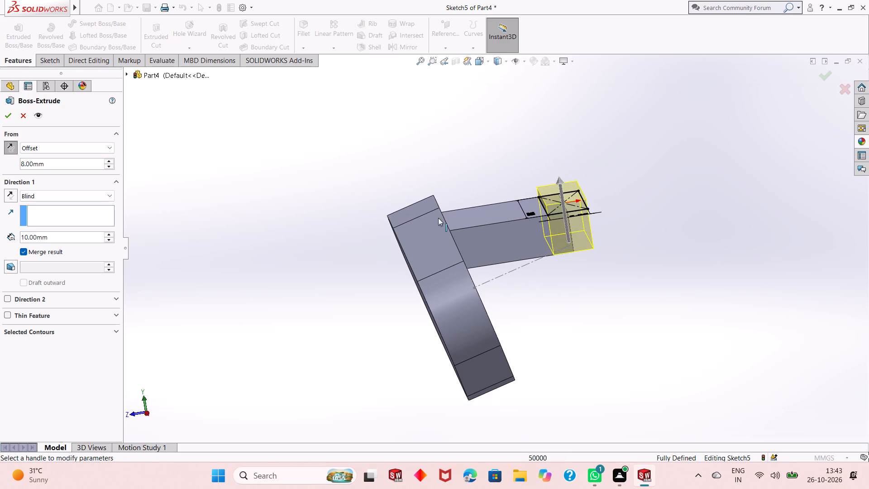
{"action": "middle_click_drag", "start_coordinate": [438, 223], "coordinate": [438, 223]}
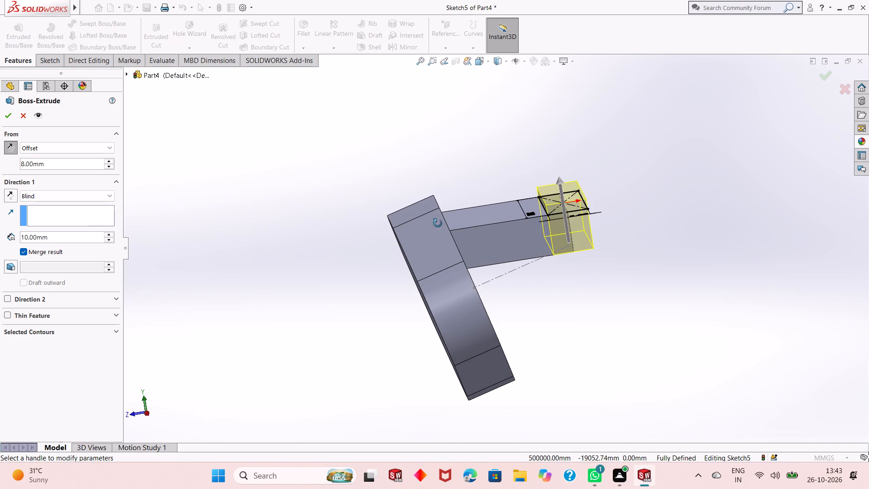
{"action": "middle_click_drag", "start_coordinate": [438, 223], "coordinate": [423, 208]}
{"action": "middle_click_drag", "start_coordinate": [546, 220], "coordinate": [549, 225]}
Set the blind depth to 8+50 mm and create the upright boss, merged with the block.
{"action": "double_click", "coordinate": [53, 239]}
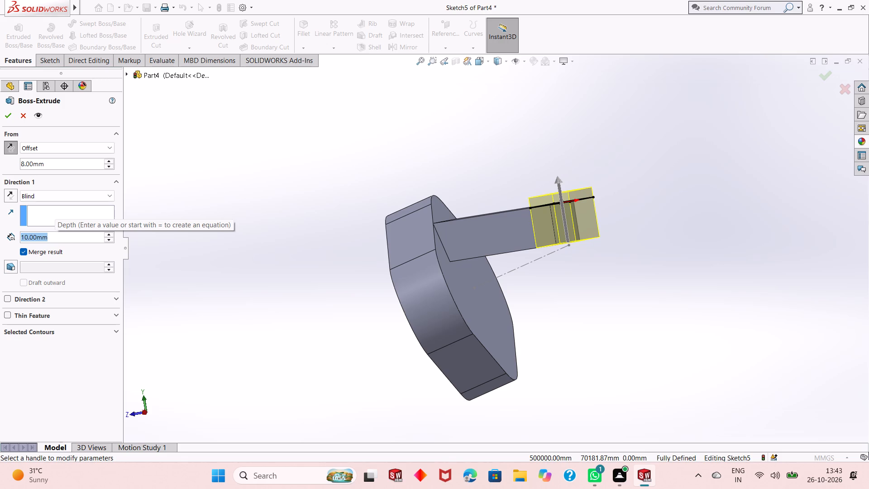
{"action": "type", "text": "10"}
{"action": "key", "text": "BackSpace"}
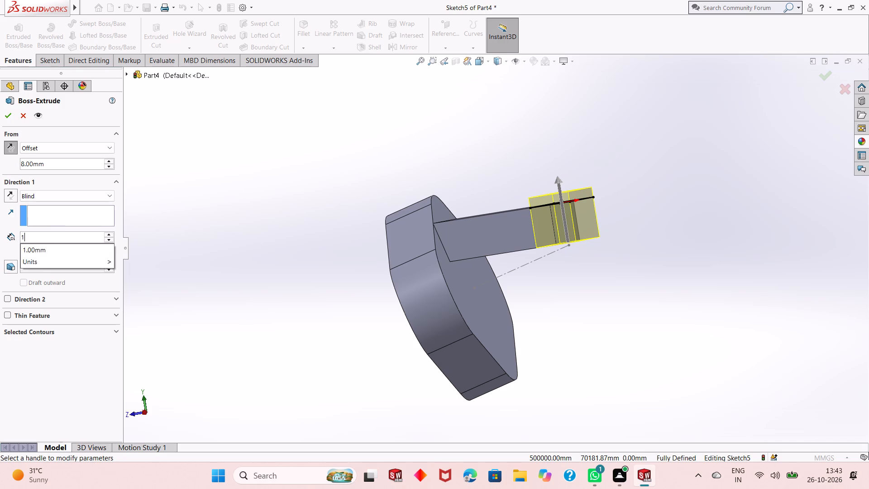
{"action": "key", "text": "BackSpace"}
{"action": "key", "text": "BackSpace"}
{"action": "key", "text": "BackSpace"}
{"action": "type", "text": "8+50"}
{"action": "key", "text": "Return"}
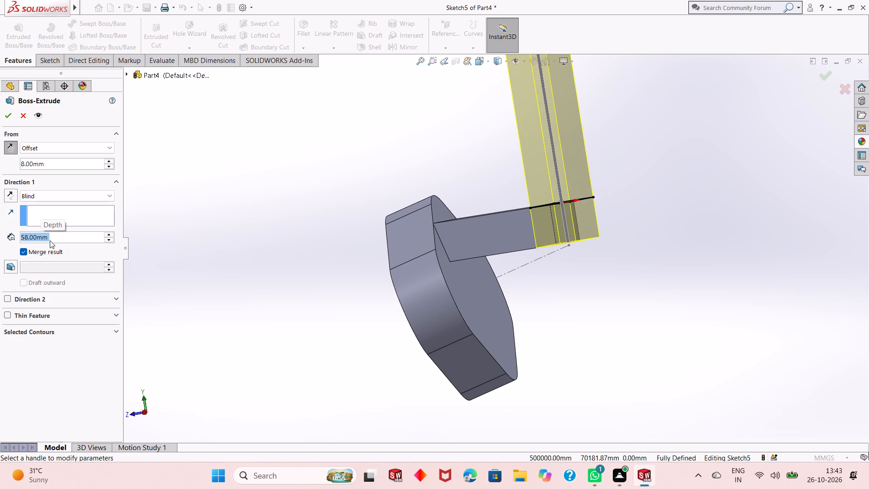
{"action": "left_click", "coordinate": [10, 115]}
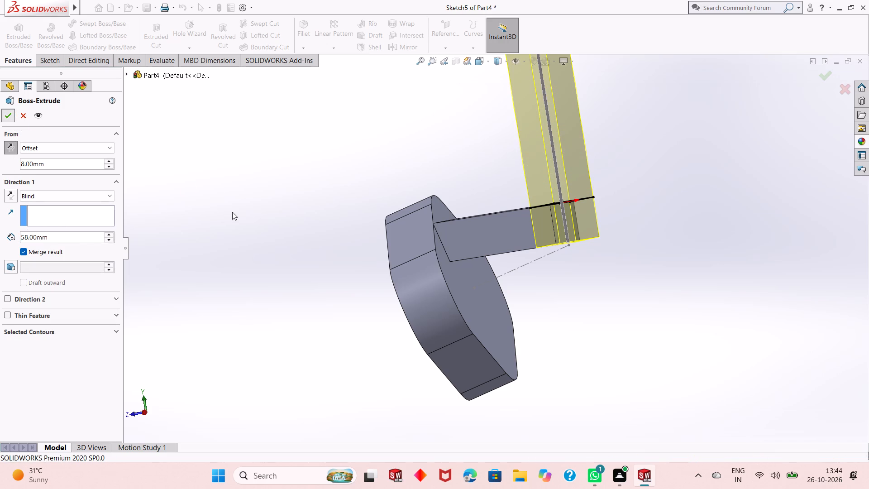
Examine the new upright wall and its junction with the block from the side and from above.
{"action": "scroll", "coordinate": [451, 291], "scroll_direction": "up", "scroll_amount": 3}
{"action": "left_click", "coordinate": [563, 280]}
{"action": "scroll", "coordinate": [551, 244], "scroll_direction": "up", "scroll_amount": 2}
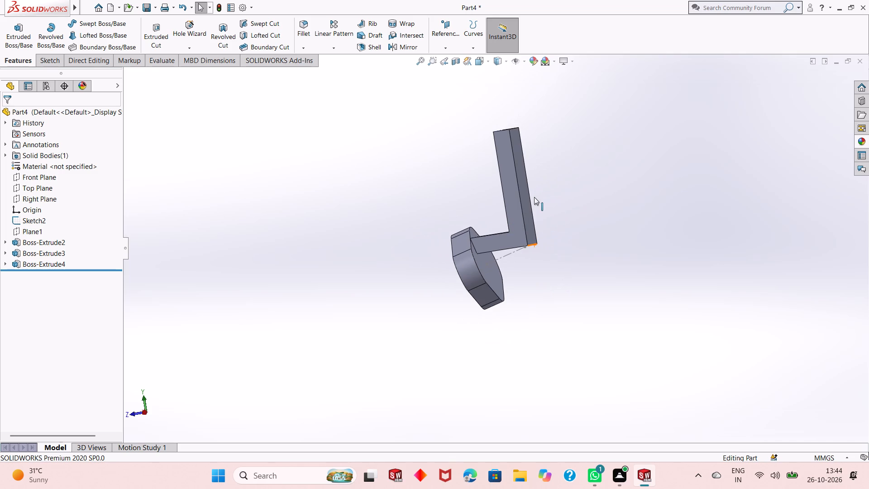
{"action": "middle_click_drag", "start_coordinate": [539, 199], "coordinate": [553, 197]}
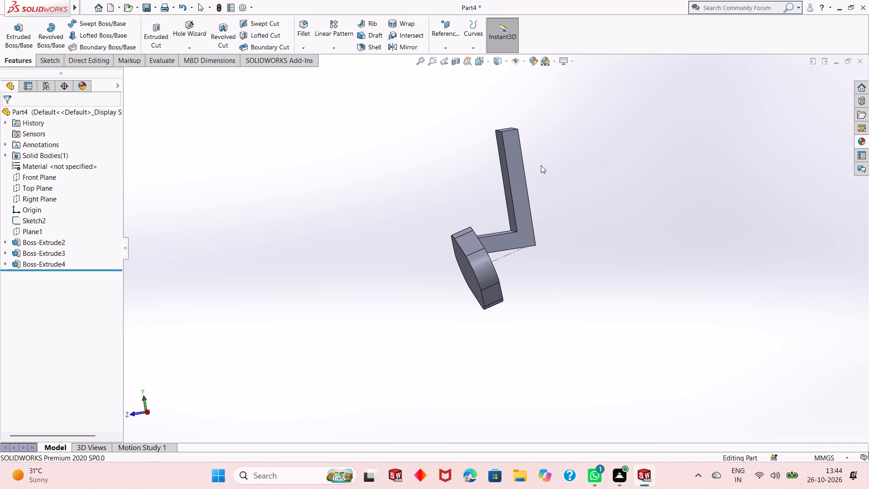
{"action": "scroll", "coordinate": [523, 184], "scroll_direction": "up", "scroll_amount": 1}
{"action": "scroll", "coordinate": [505, 123], "scroll_direction": "down", "scroll_amount": 1}
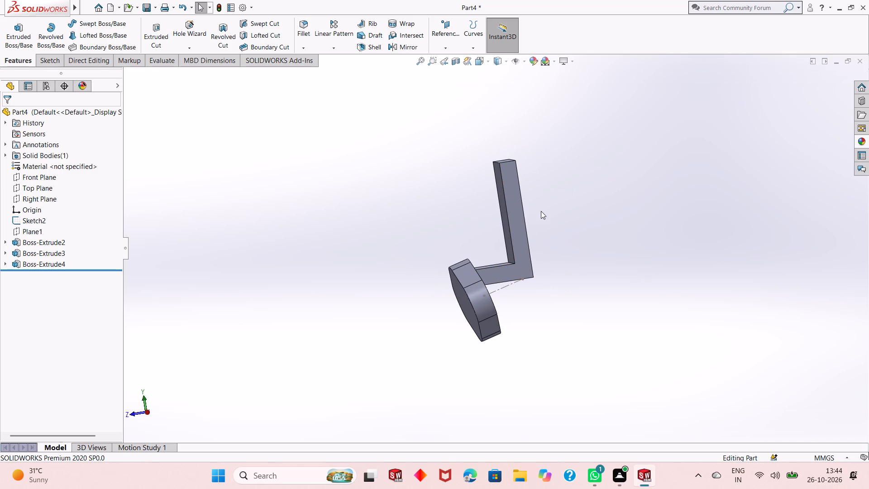
{"action": "scroll", "coordinate": [528, 189], "scroll_direction": "up", "scroll_amount": 1}
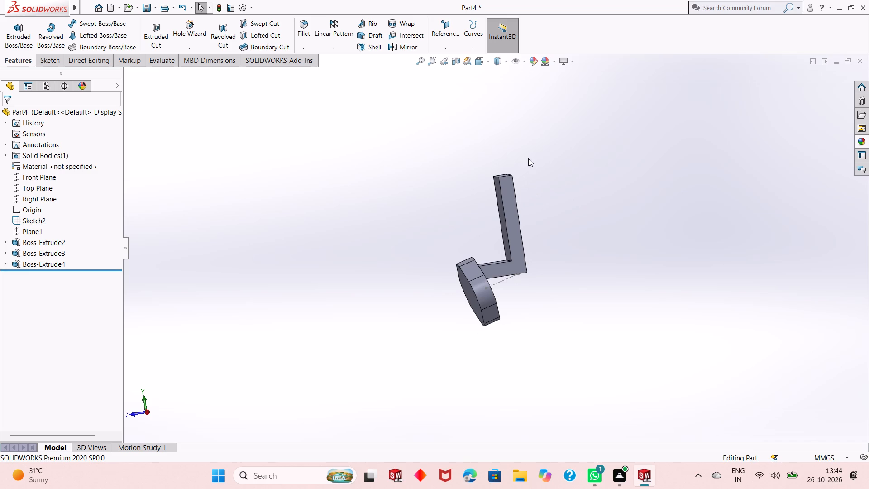
{"action": "middle_click_drag", "start_coordinate": [528, 159], "coordinate": [517, 176]}
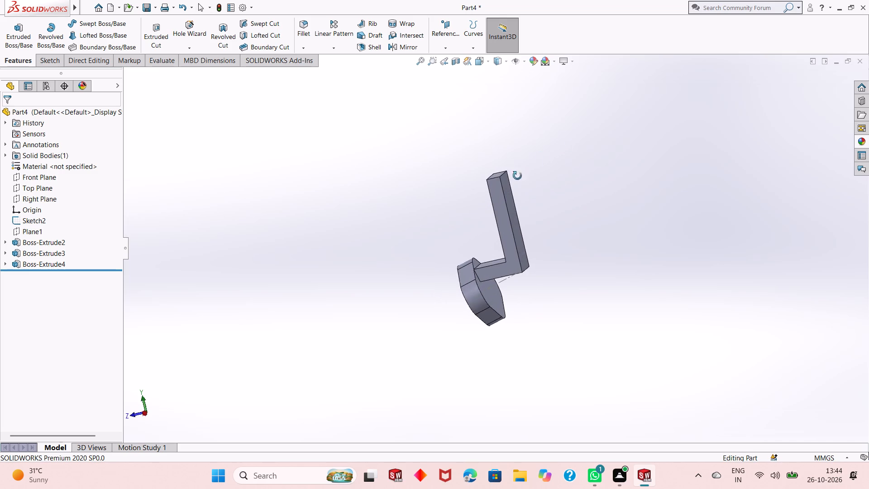
{"action": "middle_click_drag", "start_coordinate": [517, 176], "coordinate": [562, 256]}
{"action": "scroll", "coordinate": [527, 242], "scroll_direction": "up", "scroll_amount": 1}
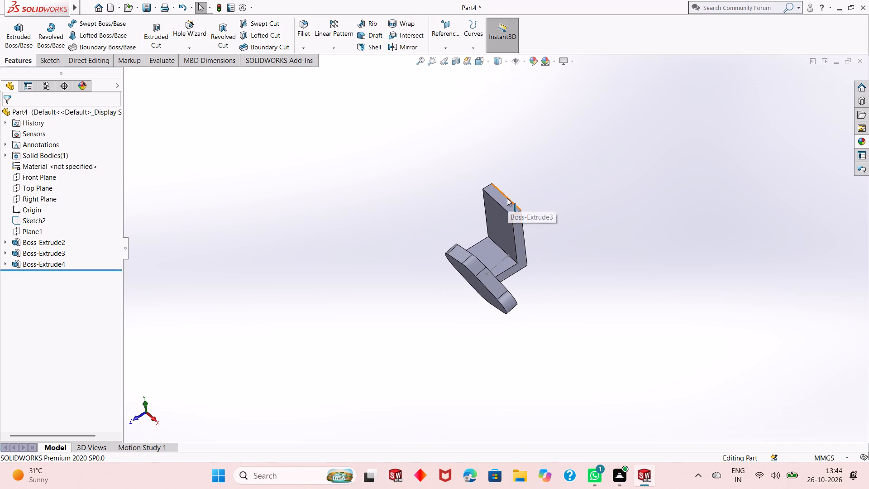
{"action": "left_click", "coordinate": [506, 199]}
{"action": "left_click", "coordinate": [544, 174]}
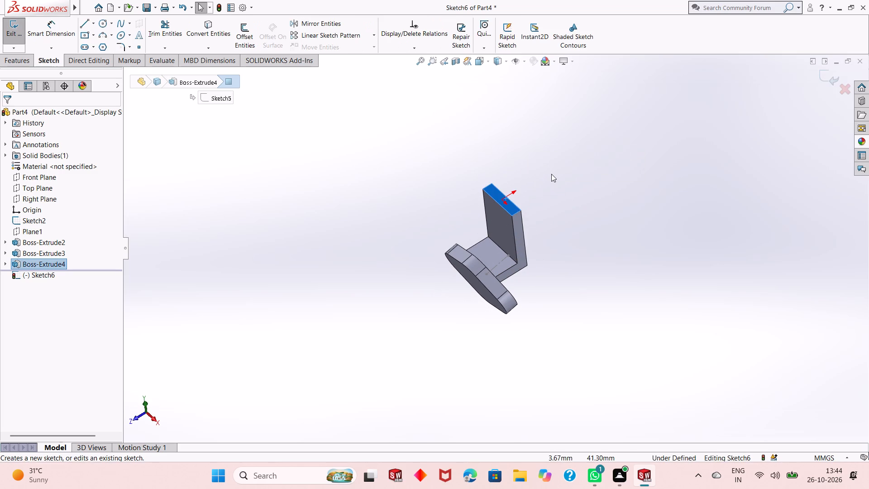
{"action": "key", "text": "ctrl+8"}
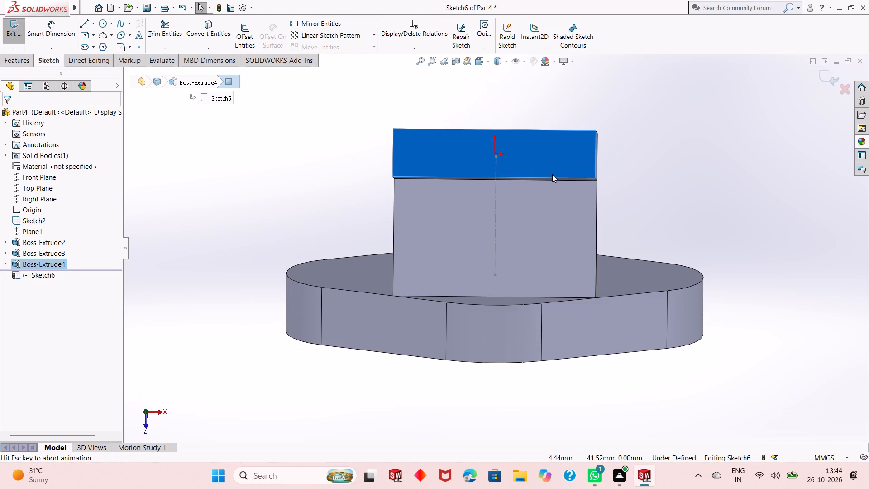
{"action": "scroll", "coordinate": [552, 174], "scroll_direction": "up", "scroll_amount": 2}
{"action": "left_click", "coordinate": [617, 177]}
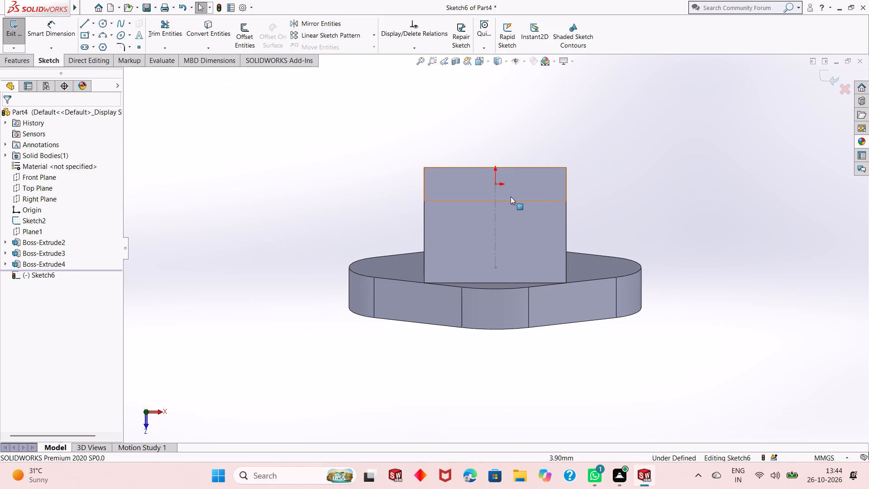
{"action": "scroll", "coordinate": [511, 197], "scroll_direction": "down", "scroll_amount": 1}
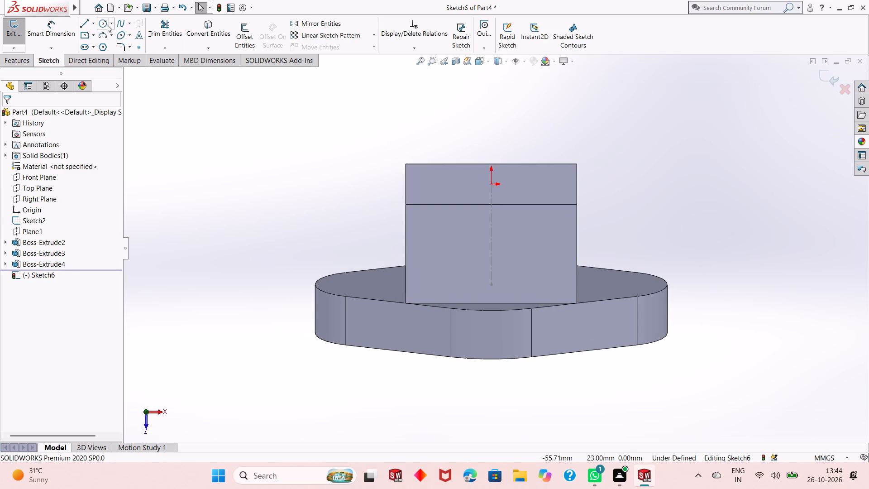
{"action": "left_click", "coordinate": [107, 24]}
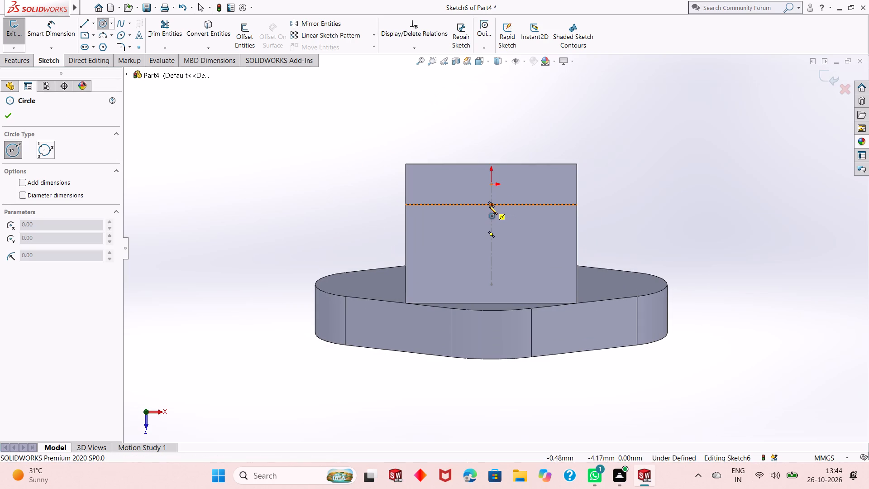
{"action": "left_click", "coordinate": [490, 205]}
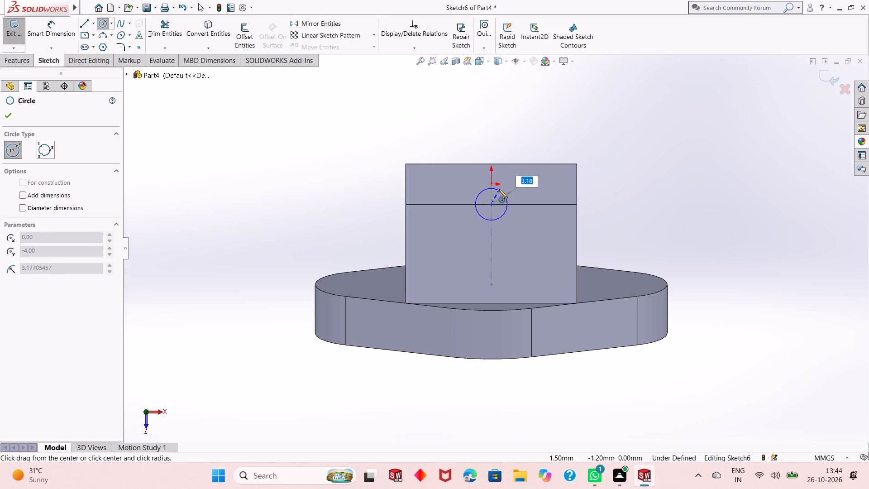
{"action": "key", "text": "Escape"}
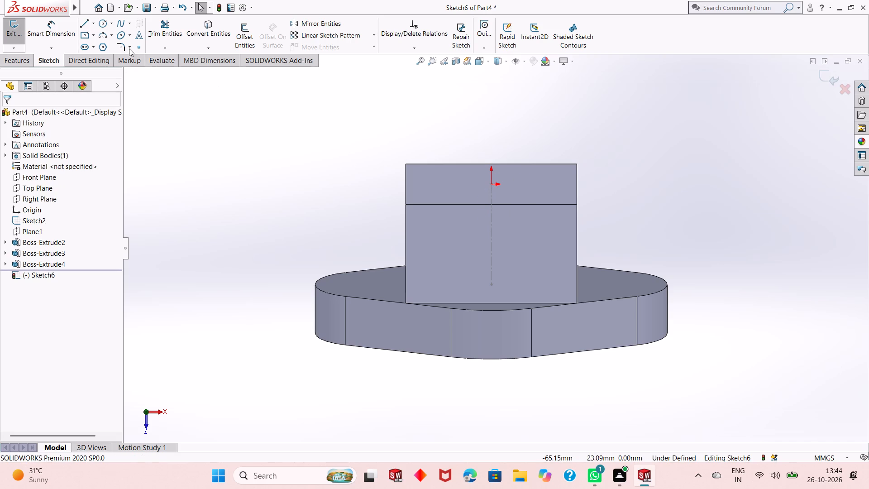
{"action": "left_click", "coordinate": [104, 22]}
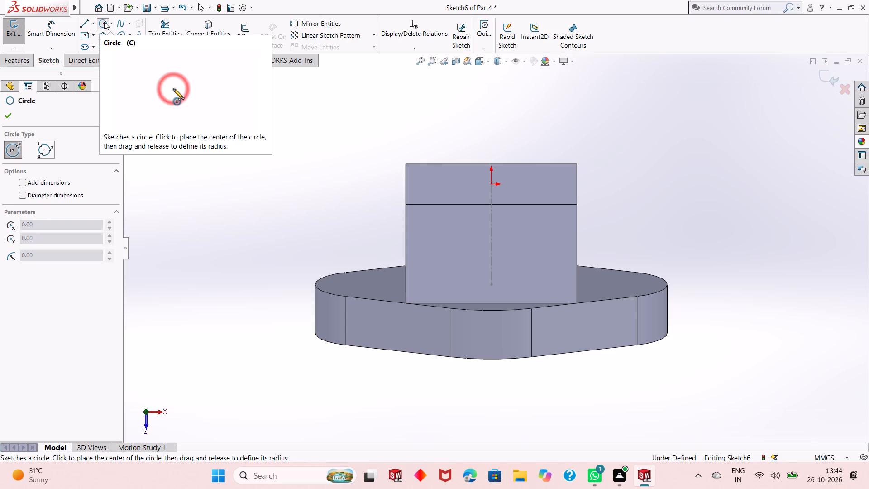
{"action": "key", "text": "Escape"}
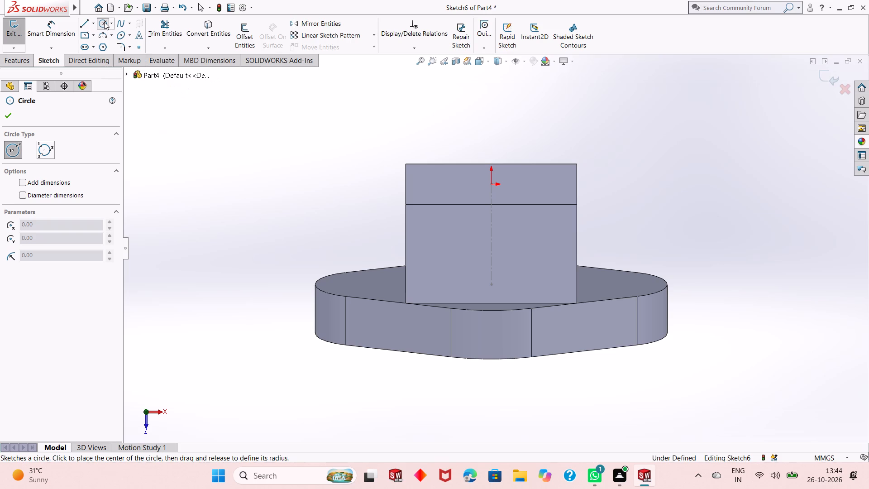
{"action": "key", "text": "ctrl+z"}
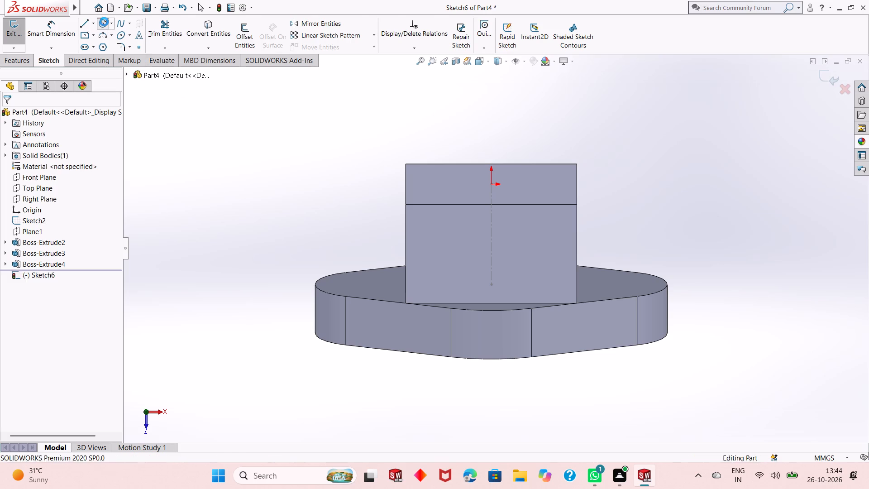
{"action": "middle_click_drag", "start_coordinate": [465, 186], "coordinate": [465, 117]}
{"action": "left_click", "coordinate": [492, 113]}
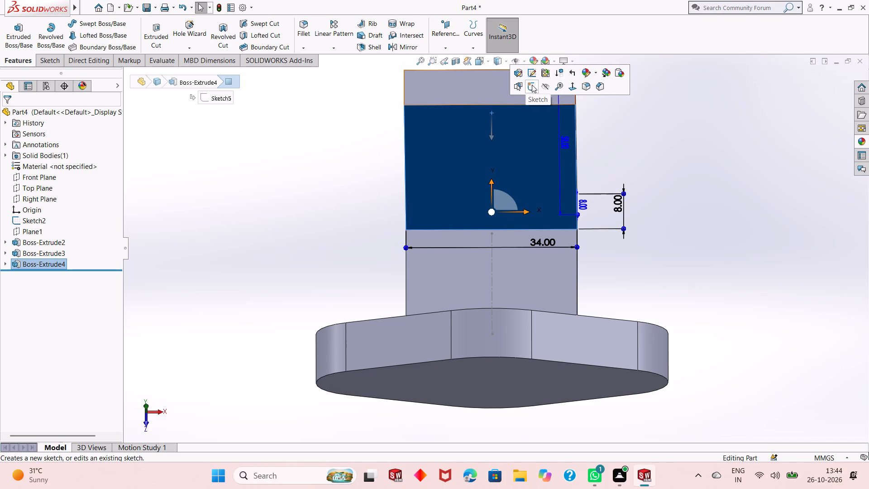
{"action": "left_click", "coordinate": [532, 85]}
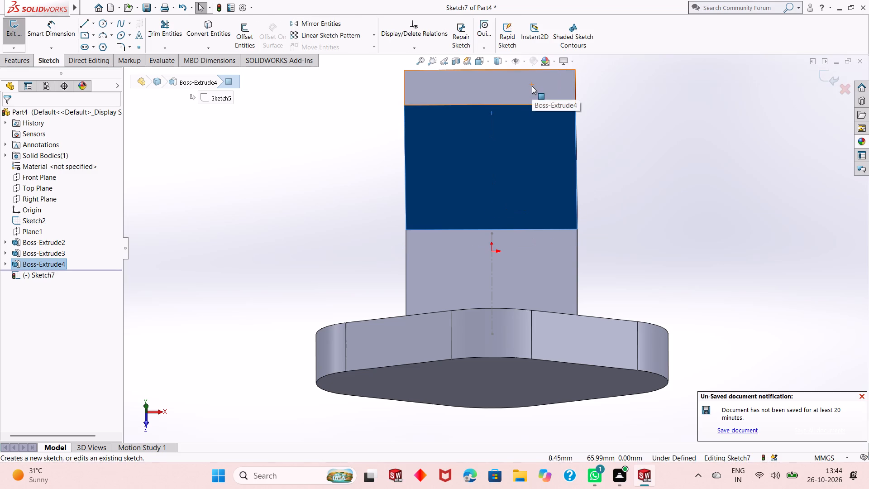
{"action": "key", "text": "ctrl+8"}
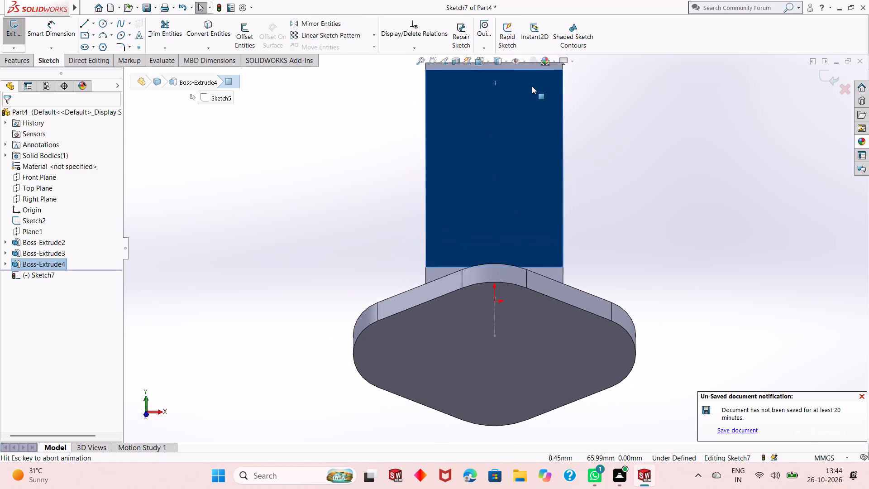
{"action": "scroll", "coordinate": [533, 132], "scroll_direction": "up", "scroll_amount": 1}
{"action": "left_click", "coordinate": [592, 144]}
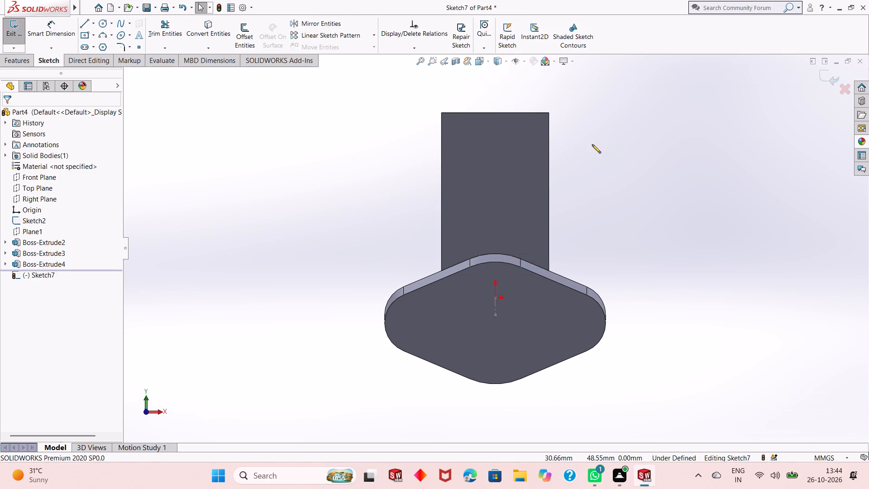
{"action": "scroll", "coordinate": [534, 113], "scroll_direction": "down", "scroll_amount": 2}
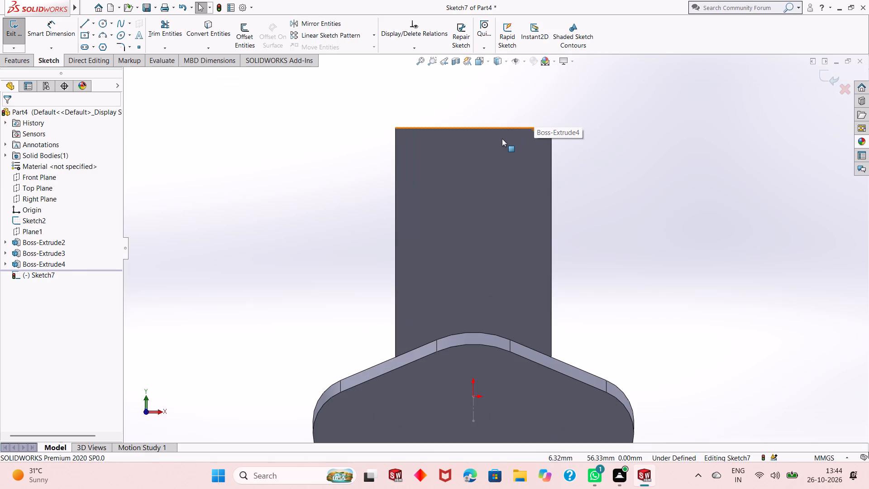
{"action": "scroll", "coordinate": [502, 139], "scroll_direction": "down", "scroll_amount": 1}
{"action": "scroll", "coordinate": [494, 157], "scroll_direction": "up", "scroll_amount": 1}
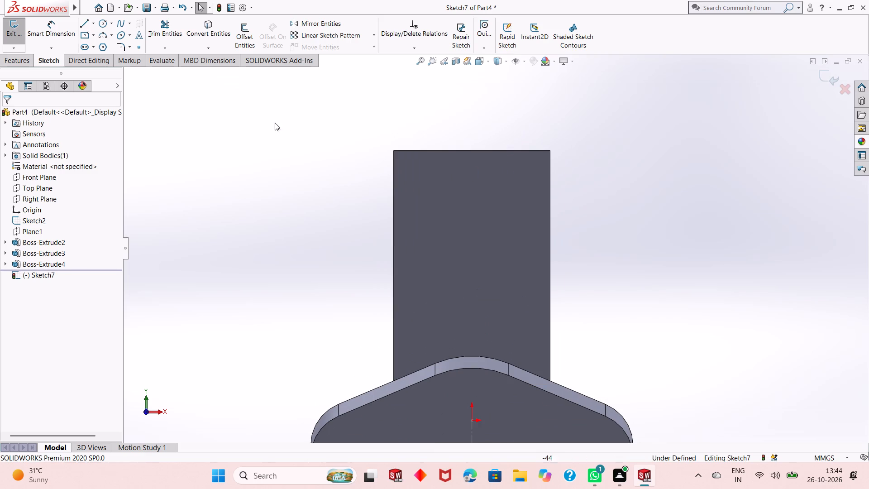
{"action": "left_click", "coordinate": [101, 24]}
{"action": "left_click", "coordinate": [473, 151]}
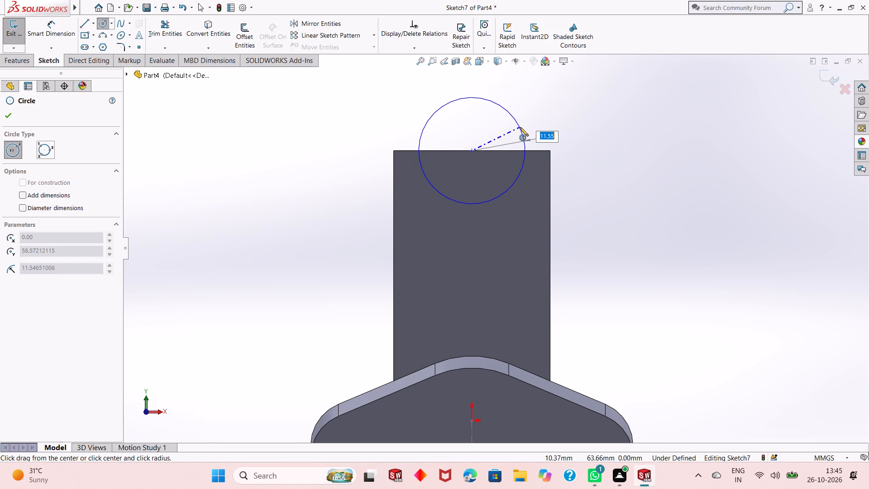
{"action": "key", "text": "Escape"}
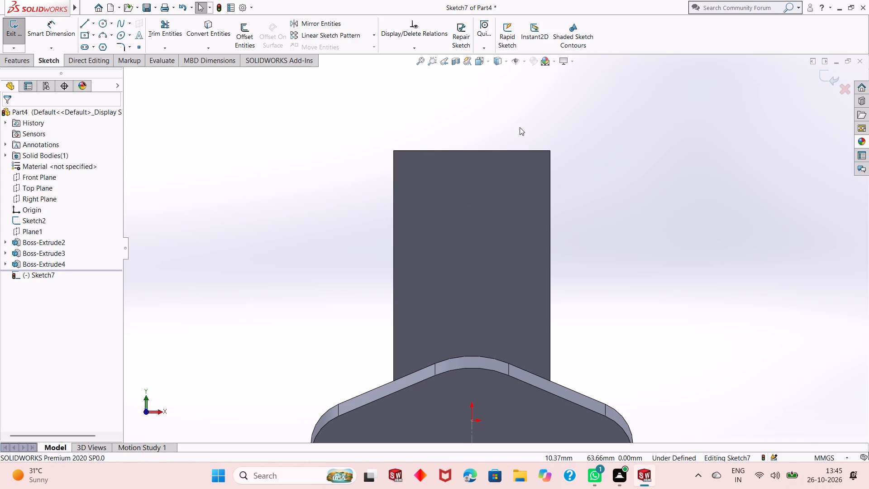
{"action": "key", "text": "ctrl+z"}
Open a sketch on the upright wall's top face and draw a center rectangle about 27.5 × 13 mm centred on the origin.
{"action": "scroll", "coordinate": [534, 181], "scroll_direction": "up", "scroll_amount": 1}
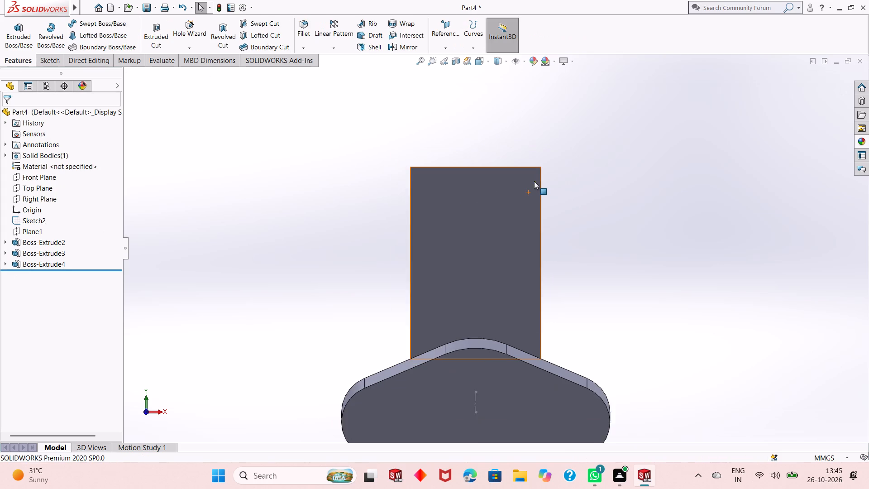
{"action": "middle_click_drag", "start_coordinate": [534, 190], "coordinate": [528, 222]}
{"action": "left_click", "coordinate": [513, 164]}
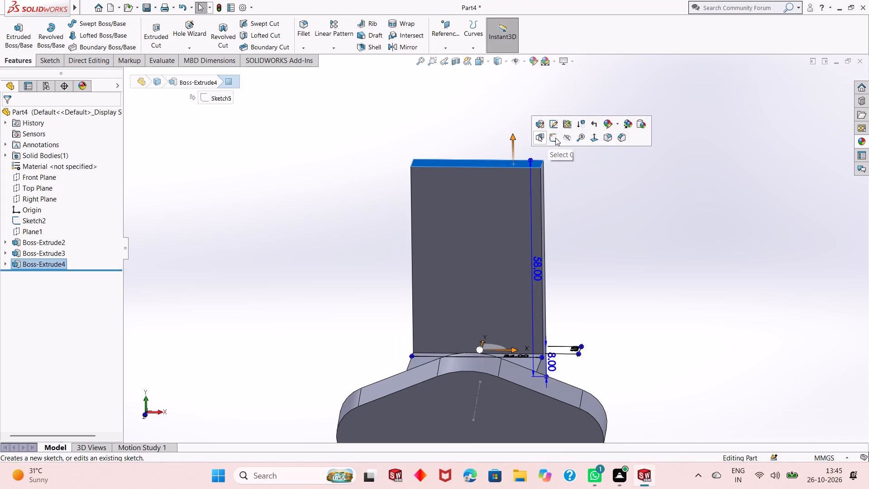
{"action": "left_click", "coordinate": [555, 138]}
{"action": "key", "text": "ctrl+8"}
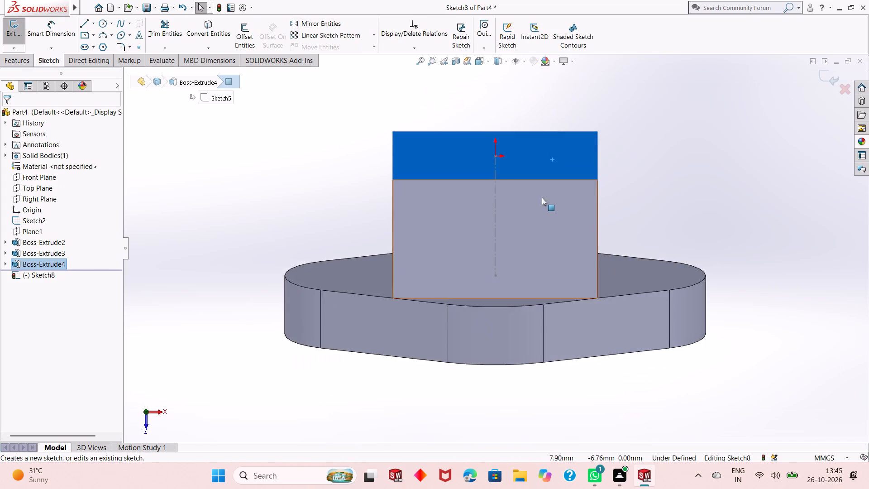
{"action": "scroll", "coordinate": [542, 198], "scroll_direction": "up", "scroll_amount": 2}
{"action": "key", "text": "Escape"}
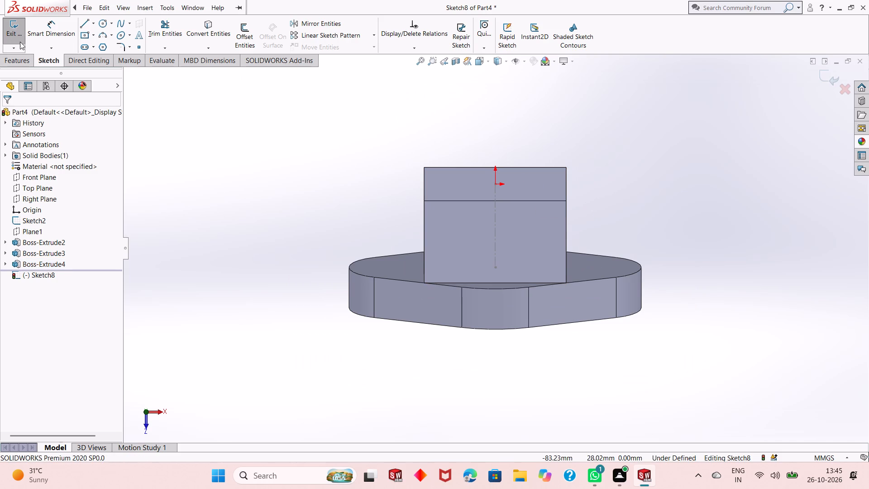
{"action": "left_click", "coordinate": [86, 31]}
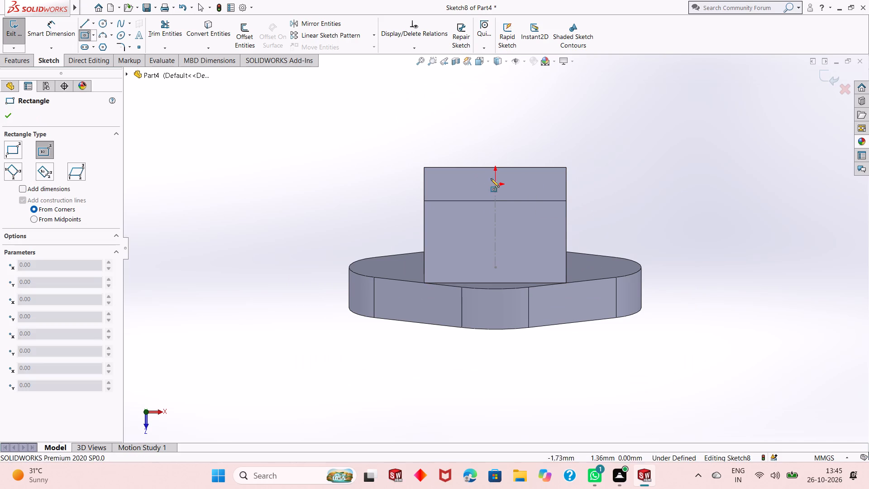
{"action": "left_click", "coordinate": [494, 187]}
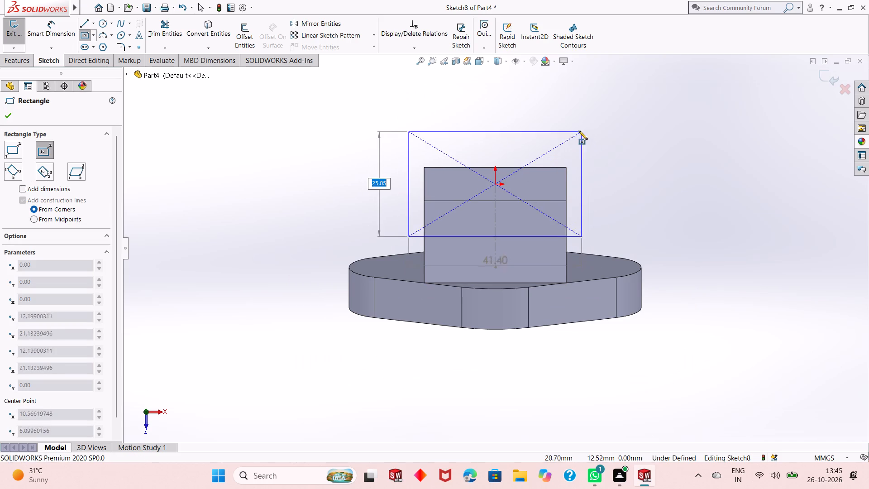
{"action": "left_click", "coordinate": [553, 157]}
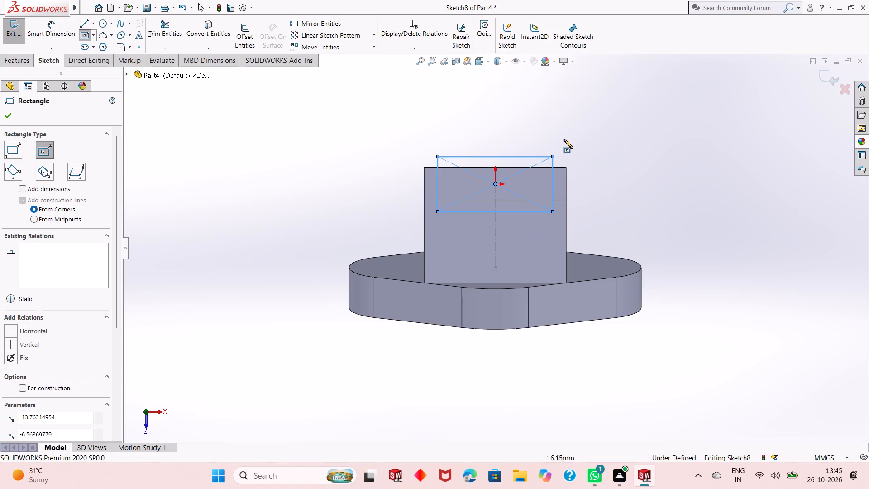
{"action": "left_click", "coordinate": [7, 113]}
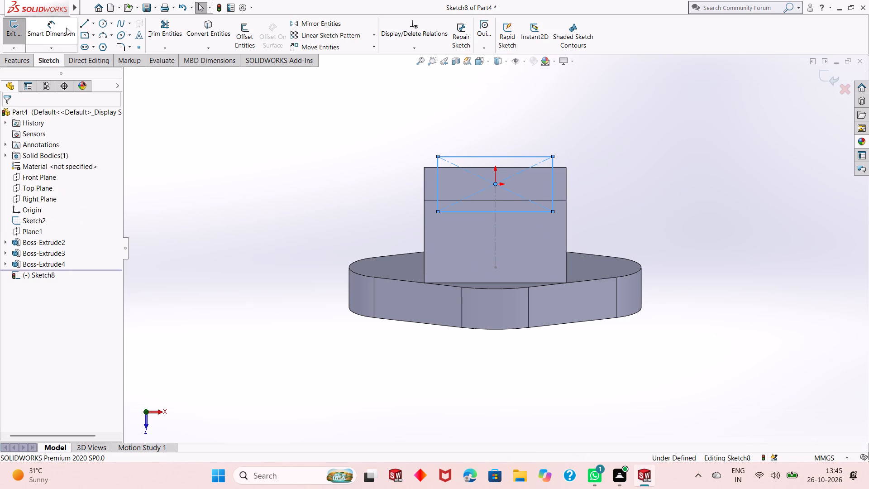
Sketch two circles of about 3.5–3.7 mm radius level with the origin, one about 24 mm to each side of it.
{"action": "left_click", "coordinate": [101, 25]}
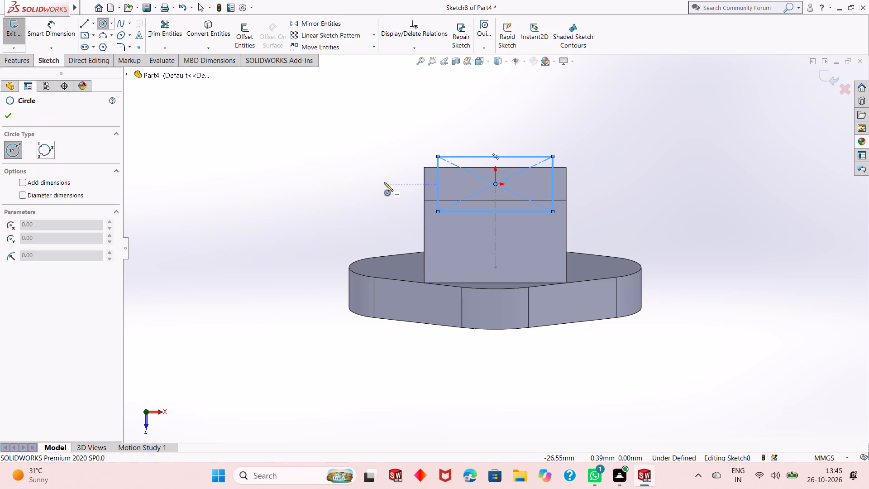
{"action": "left_click", "coordinate": [393, 183]}
{"action": "left_click", "coordinate": [398, 169]}
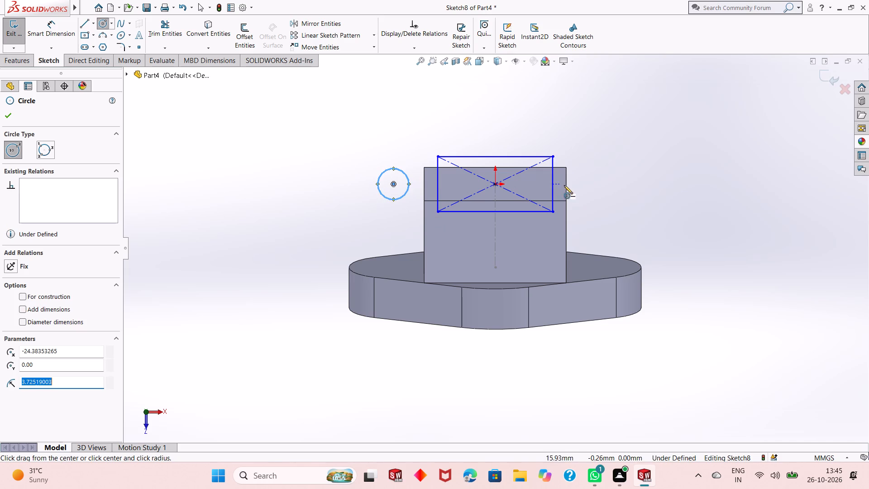
{"action": "left_click", "coordinate": [594, 184]}
{"action": "left_click", "coordinate": [595, 169]}
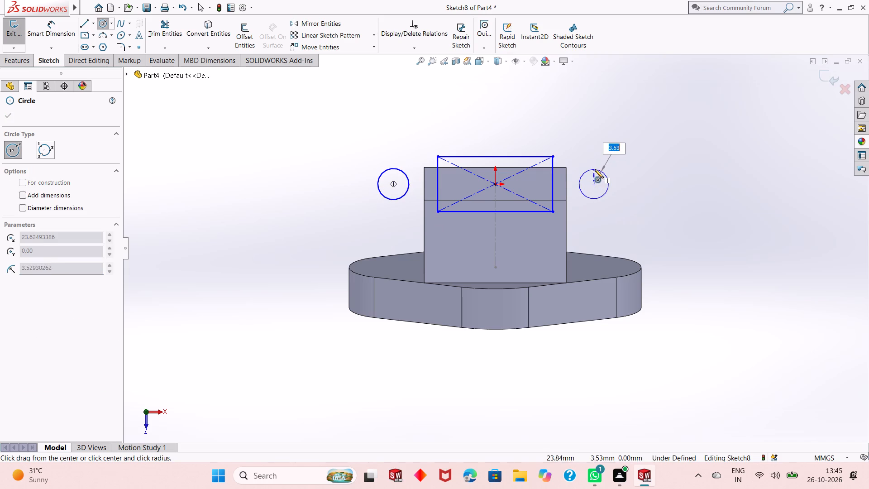
{"action": "right_click", "coordinate": [231, 157]}
{"action": "left_click", "coordinate": [236, 161]}
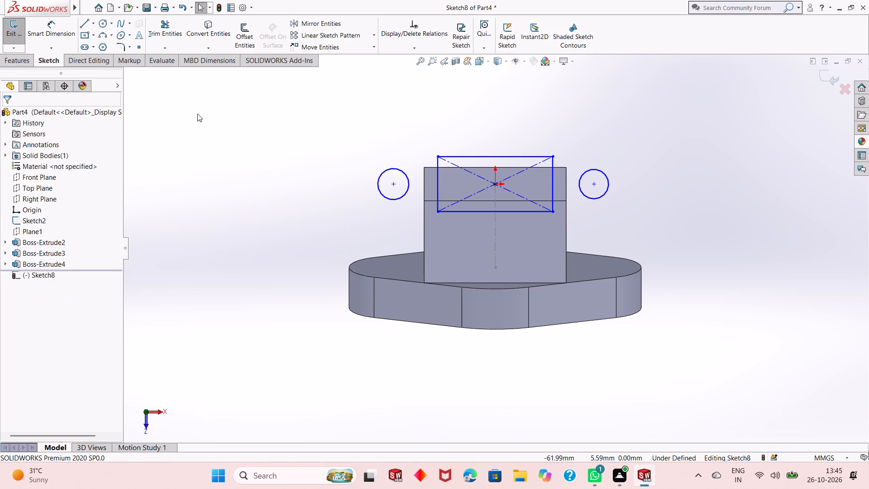
Dimension the center rectangle to 28 mm high and 48 mm wide.
{"action": "left_click", "coordinate": [68, 41]}
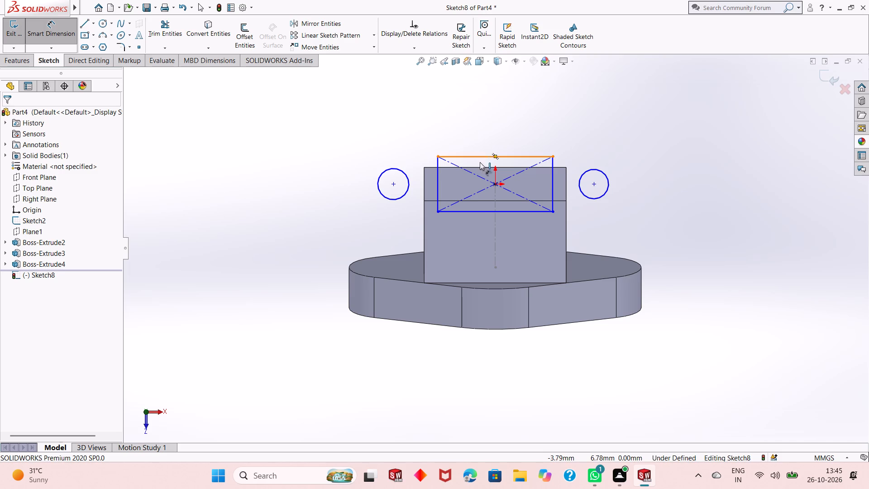
{"action": "left_click", "coordinate": [440, 183]}
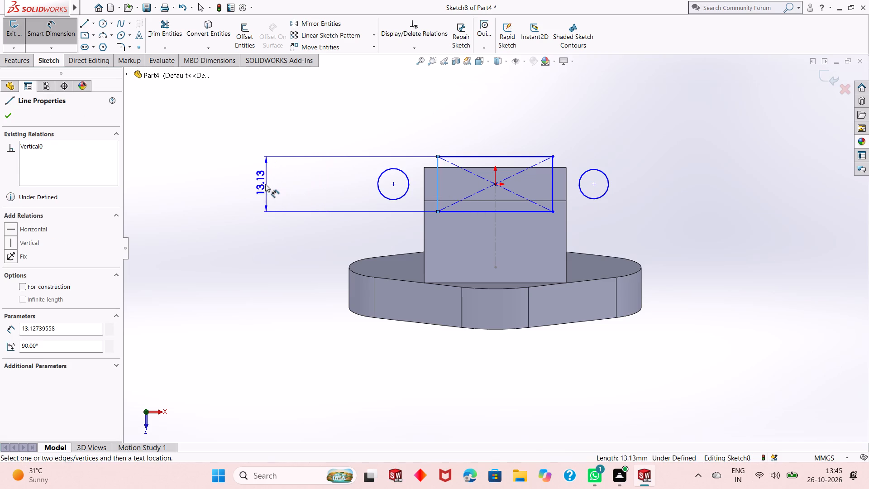
{"action": "left_click", "coordinate": [265, 184]}
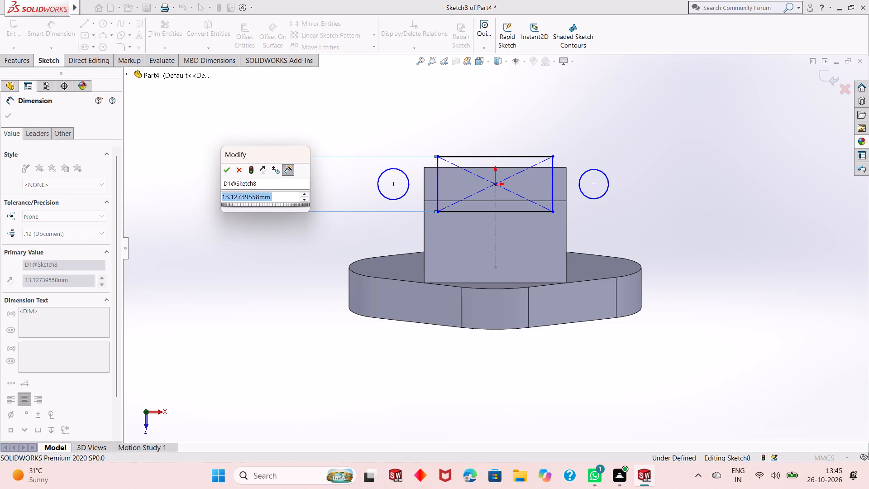
{"action": "type", "text": "28"}
{"action": "key", "text": "Return"}
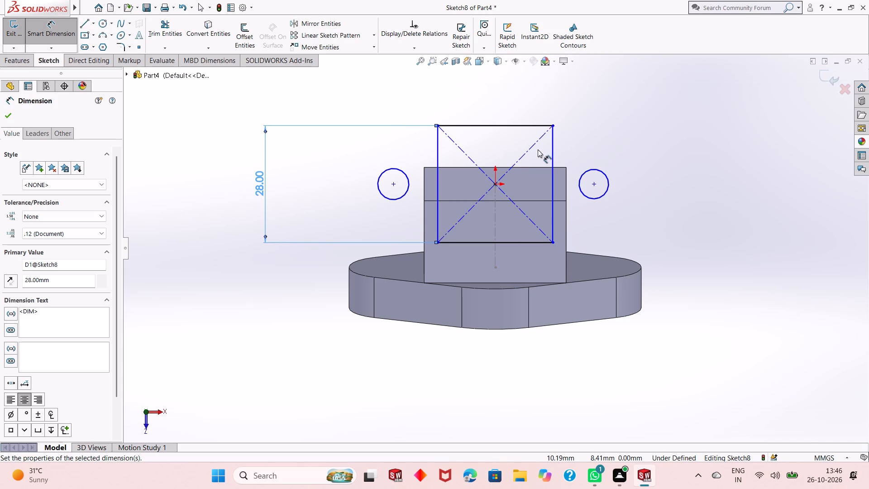
{"action": "left_click", "coordinate": [521, 125]}
{"action": "left_click", "coordinate": [519, 74]}
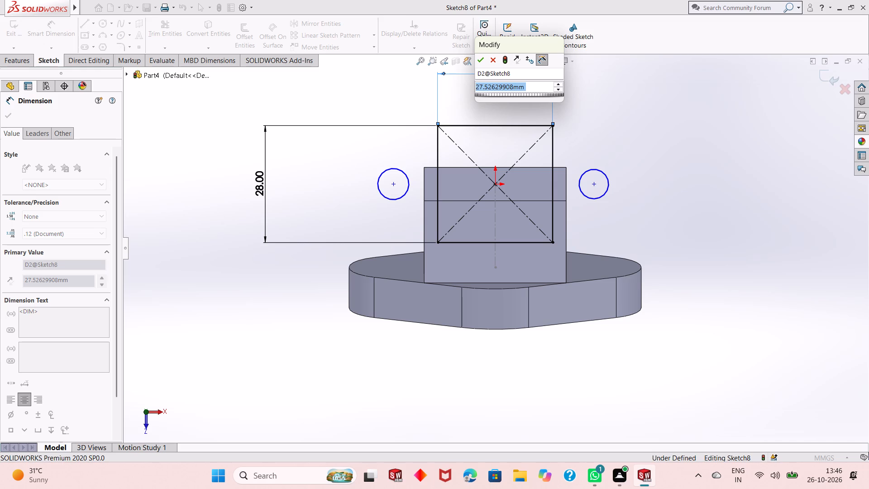
{"action": "type", "text": "48"}
{"action": "key", "text": "Return"}
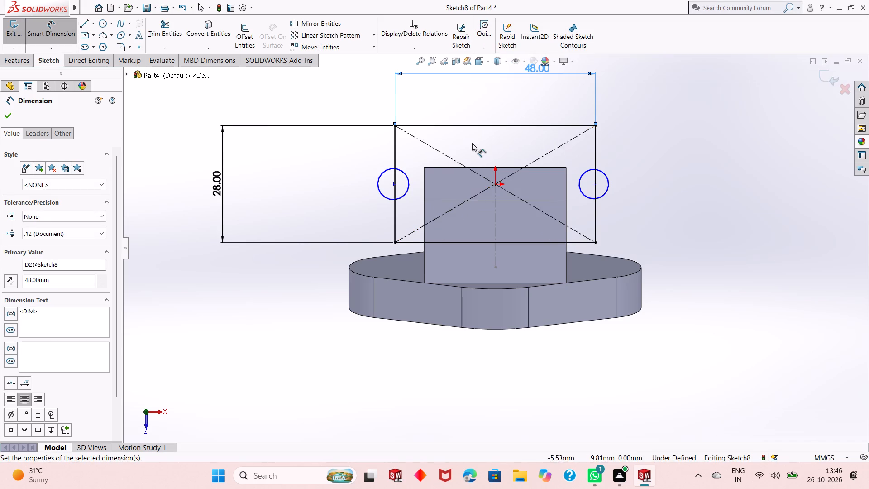
Dimension the distance between the two circle centres to 72 mm.
{"action": "scroll", "coordinate": [481, 218], "scroll_direction": "up", "scroll_amount": 1}
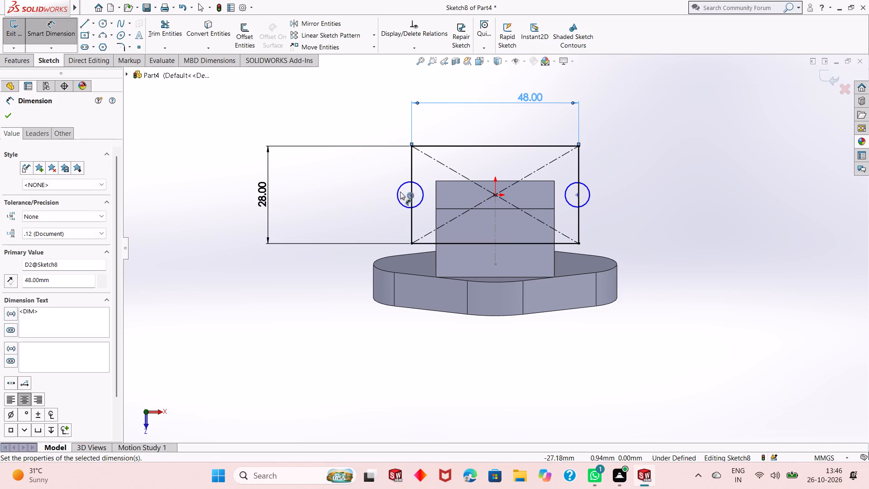
{"action": "left_click", "coordinate": [409, 196]}
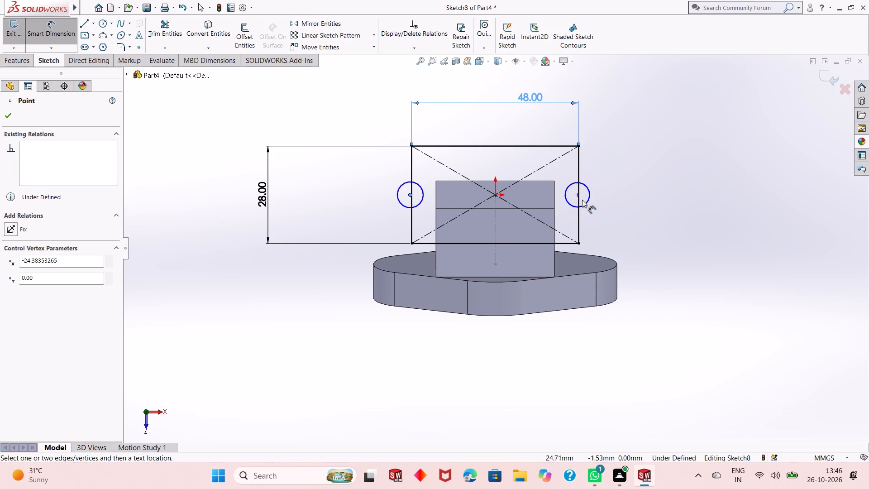
{"action": "left_click", "coordinate": [579, 196]}
{"action": "left_click", "coordinate": [597, 348]}
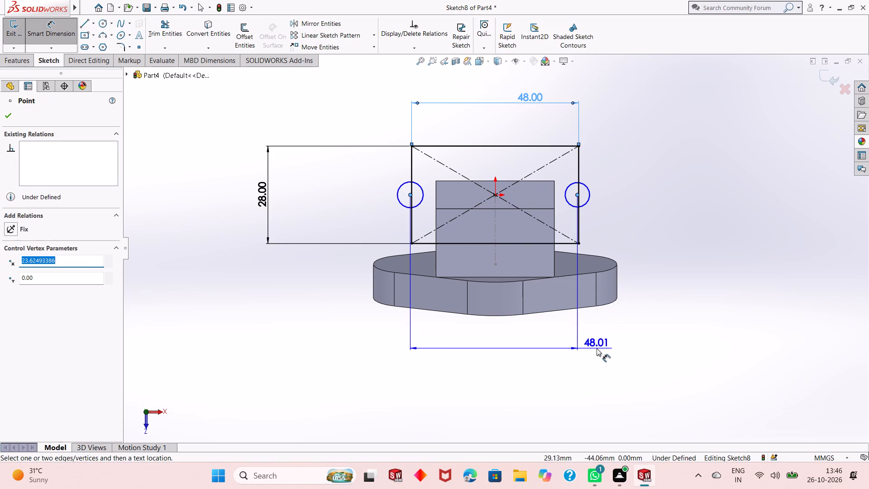
{"action": "key", "text": "7"}
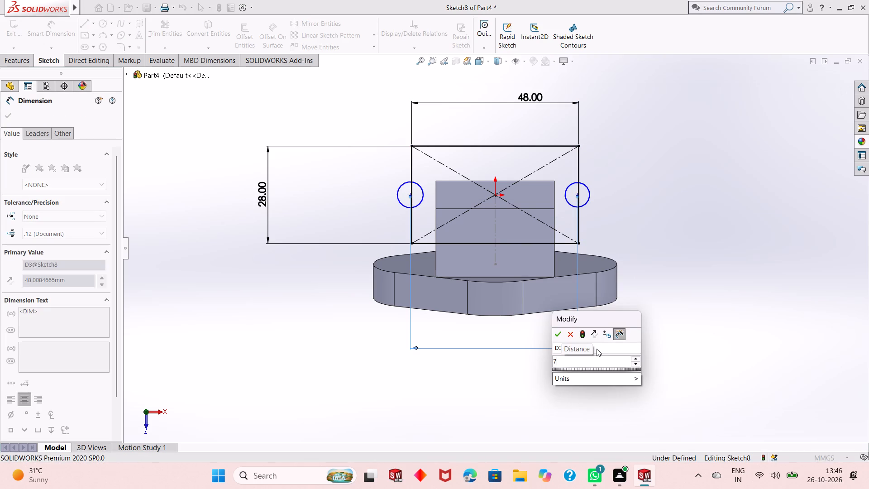
{"action": "key", "text": "2"}
{"action": "key", "text": "Return"}
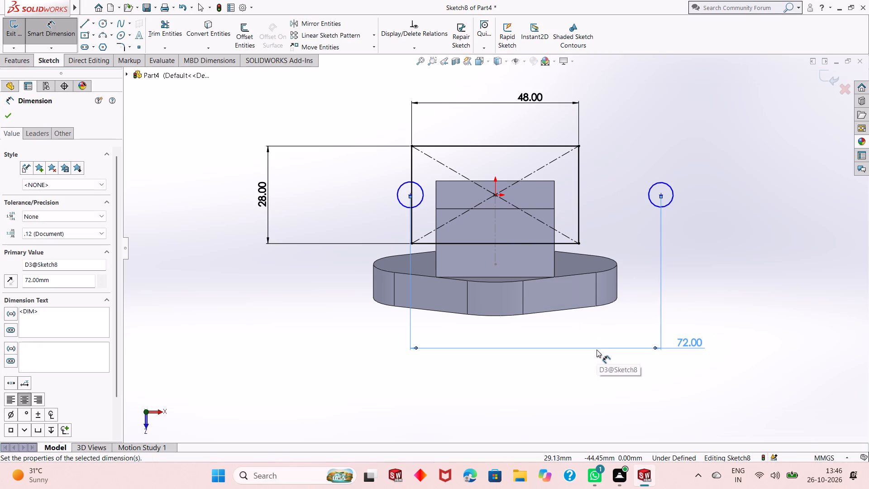
{"action": "right_click", "coordinate": [668, 120]}
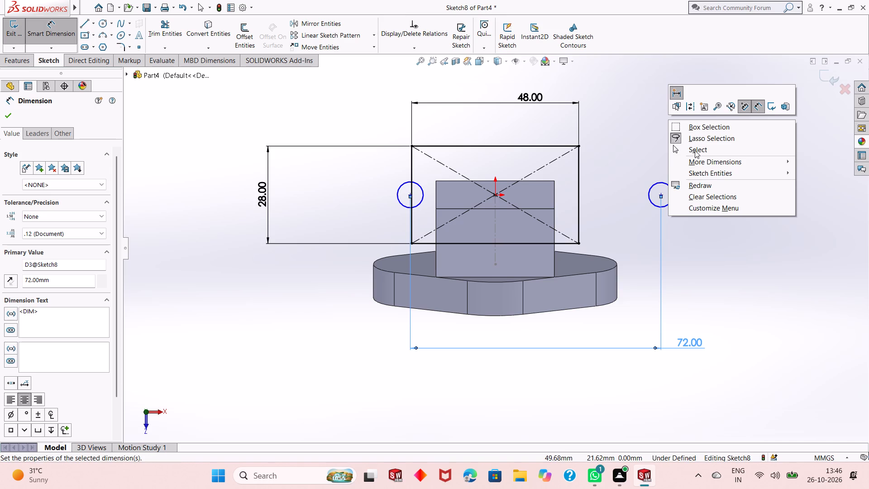
{"action": "left_click", "coordinate": [695, 150]}
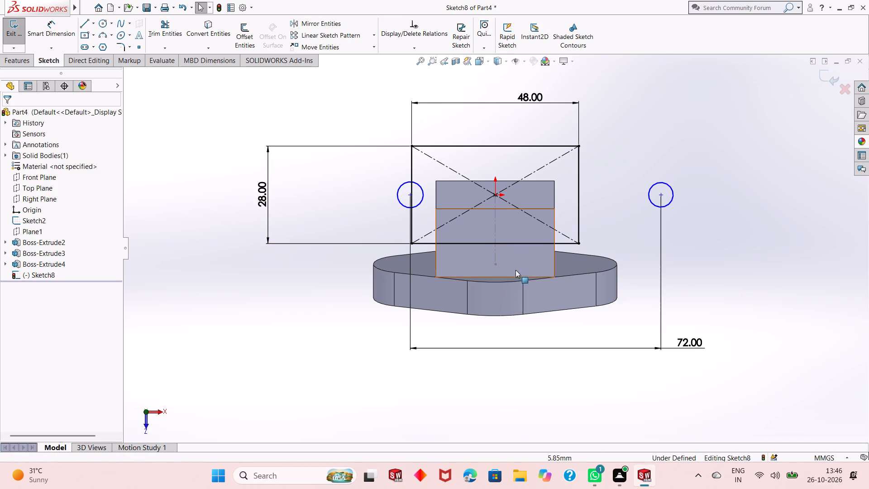
Draw a vertical construction centerline about 5.7 mm long, running down from the origin.
{"action": "left_click", "coordinate": [92, 29]}
{"action": "left_click", "coordinate": [99, 44]}
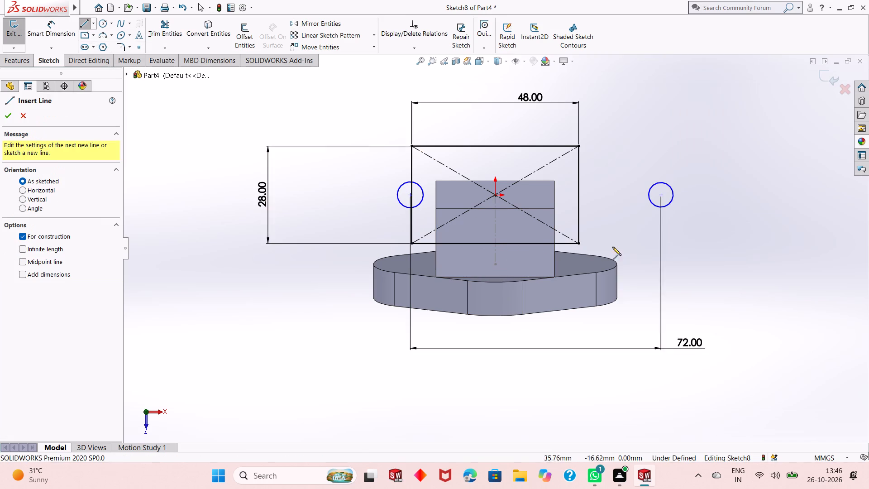
{"action": "left_click", "coordinate": [495, 197]}
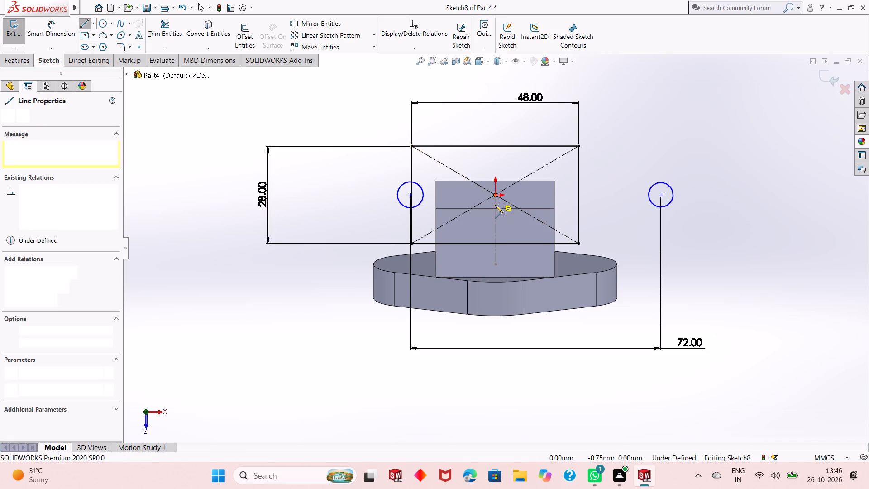
{"action": "left_click", "coordinate": [495, 214]}
{"action": "right_click", "coordinate": [495, 214]}
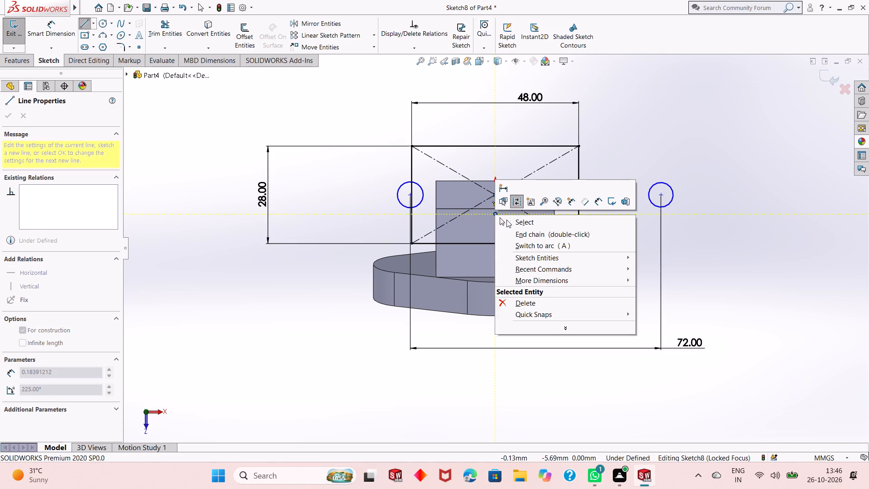
{"action": "left_click", "coordinate": [507, 220]}
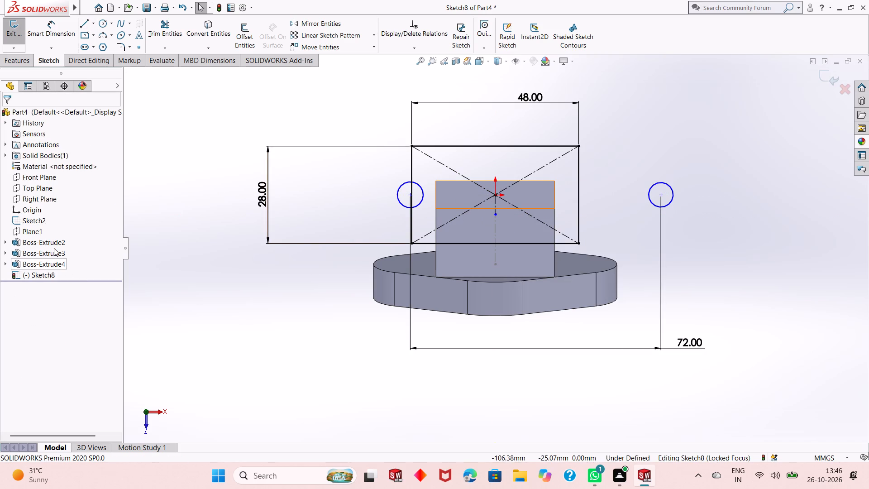
Hide Sketch2 so its old centerline no longer overlaps the current sketch.
{"action": "left_click", "coordinate": [40, 219]}
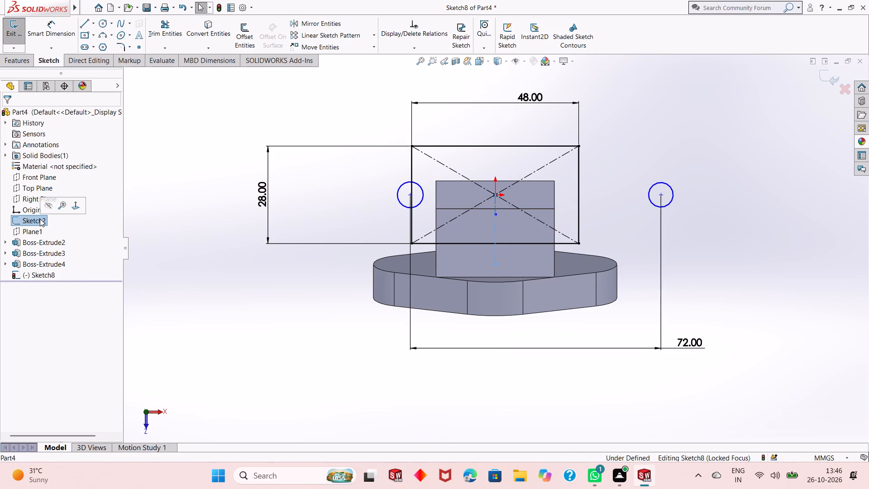
{"action": "key", "text": "Escape"}
{"action": "right_click", "coordinate": [40, 219]}
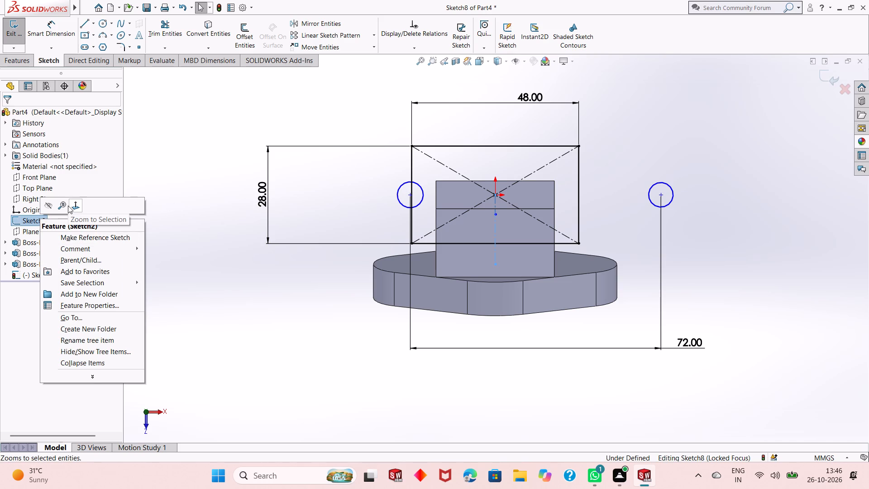
{"action": "left_click", "coordinate": [48, 207]}
{"action": "key", "text": "Escape"}
{"action": "key", "text": "Escape"}
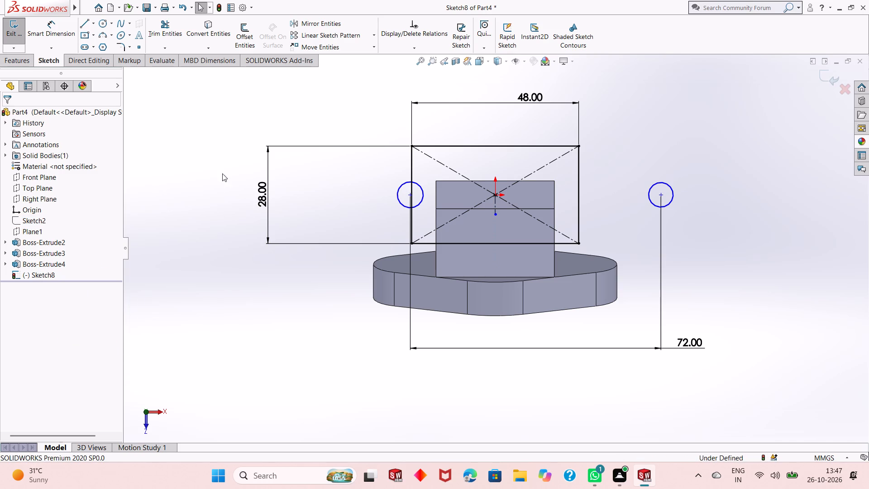
Make the two circle centres symmetric about the short vertical centerline through the origin.
{"action": "left_click", "coordinate": [408, 195]}
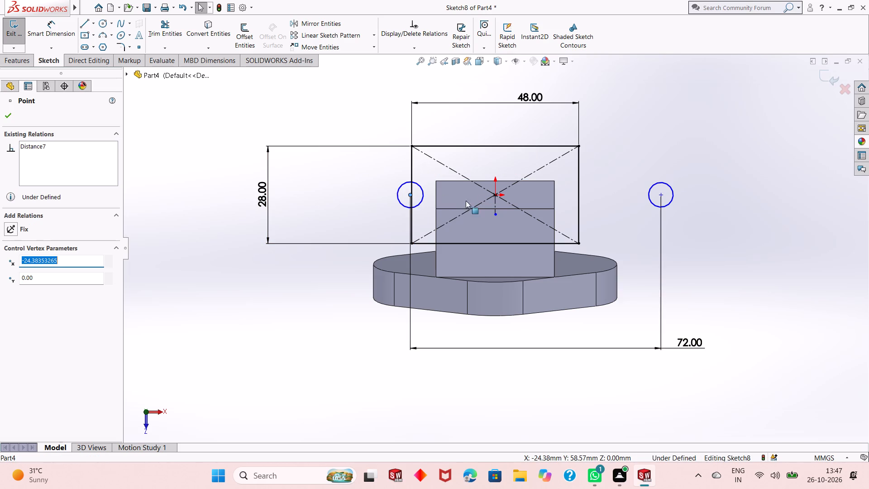
{"action": "left_click", "coordinate": [495, 203], "text": "ctrl"}
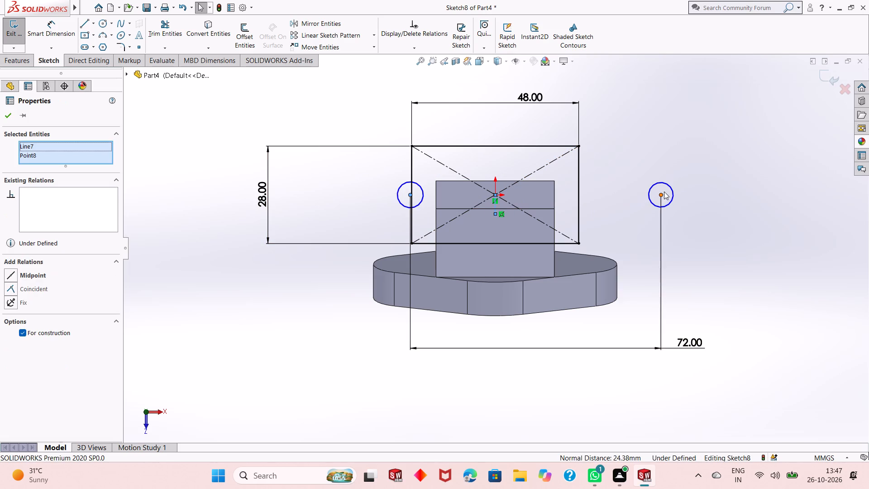
{"action": "left_click", "coordinate": [659, 196], "text": "ctrl"}
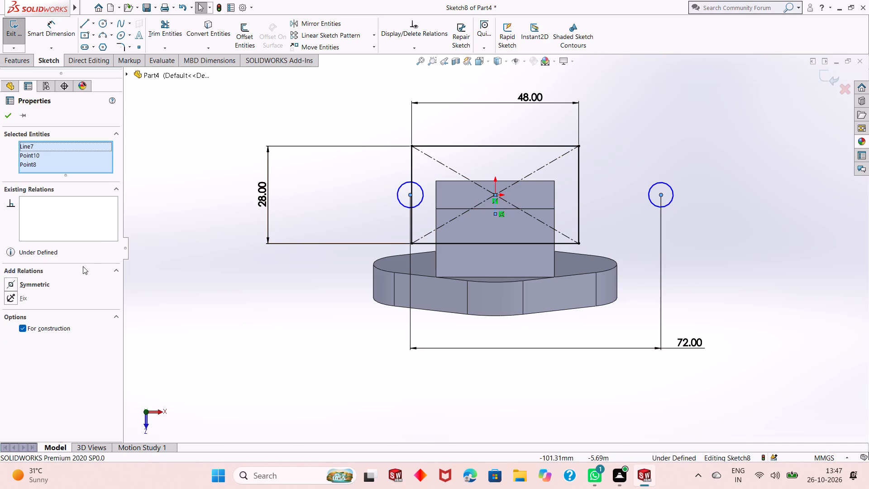
{"action": "left_click", "coordinate": [17, 287]}
{"action": "left_click", "coordinate": [8, 115]}
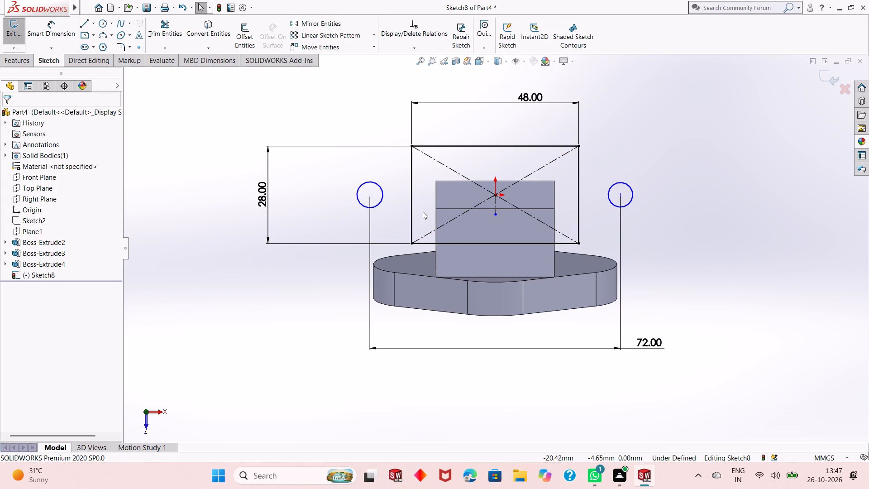
Add a horizontal relation between the two circle centres and the rectangle's centre point.
{"action": "left_click", "coordinate": [372, 193]}
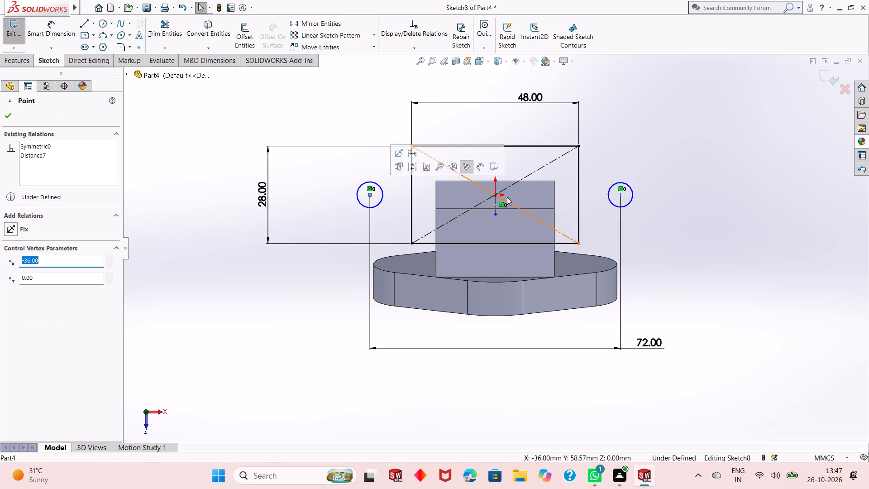
{"action": "left_click", "coordinate": [496, 197], "text": "ctrl"}
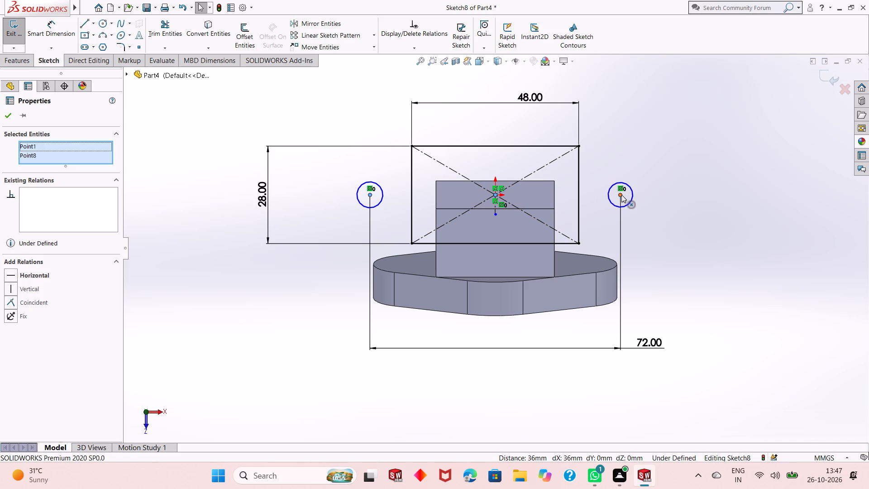
{"action": "left_click", "coordinate": [621, 195], "text": "ctrl"}
{"action": "left_click", "coordinate": [651, 152]}
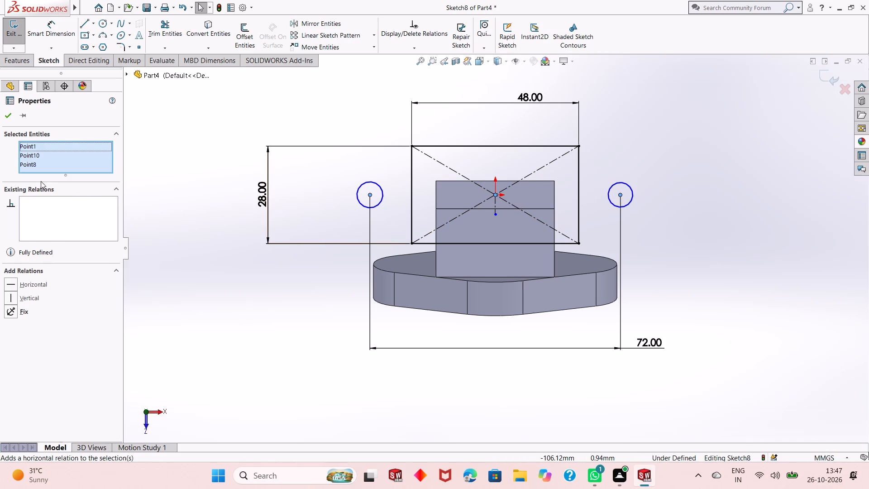
{"action": "left_click", "coordinate": [5, 114]}
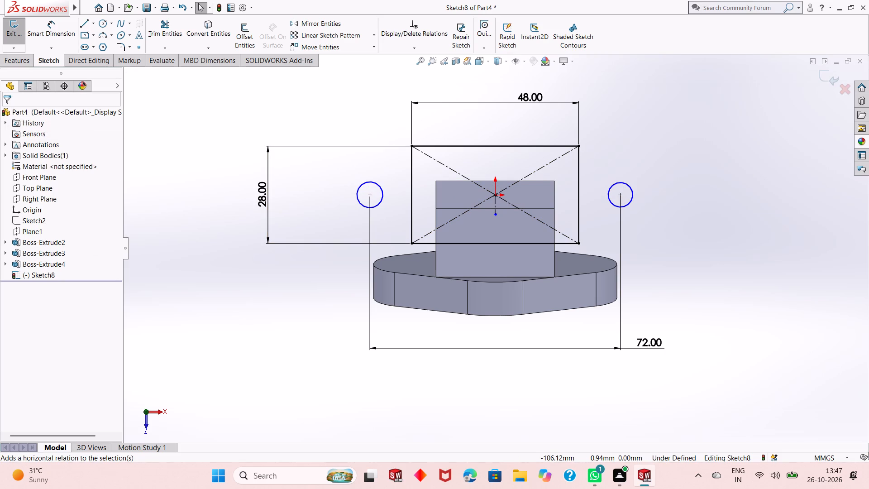
Dimension the left circle to a diameter of 18 mm.
{"action": "left_click", "coordinate": [40, 34]}
{"action": "left_click", "coordinate": [358, 204]}
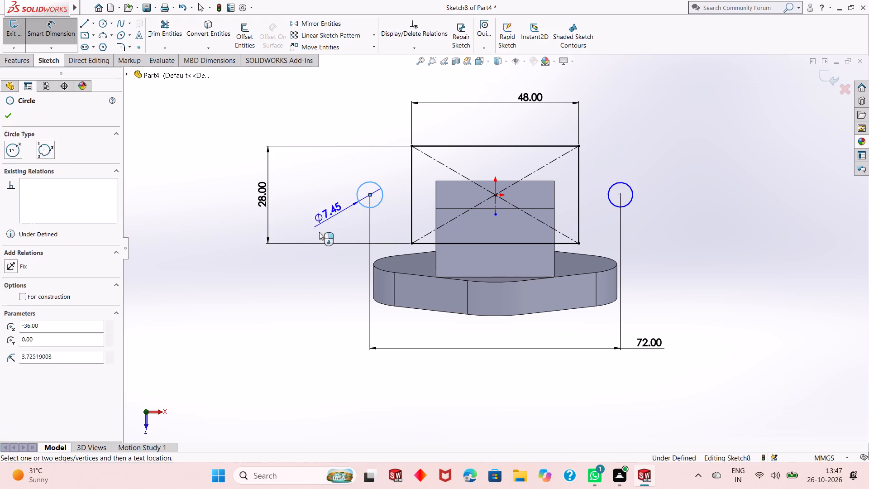
{"action": "left_click", "coordinate": [316, 236]}
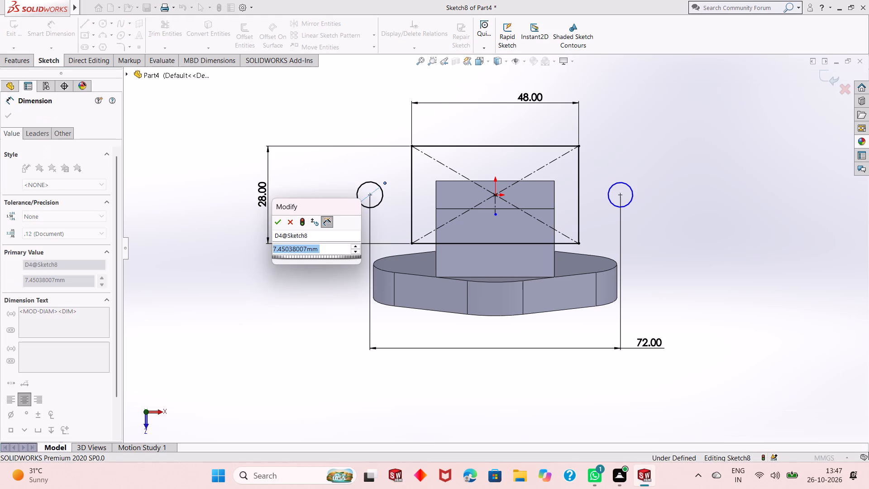
{"action": "type", "text": "18"}
{"action": "key", "text": "Return"}
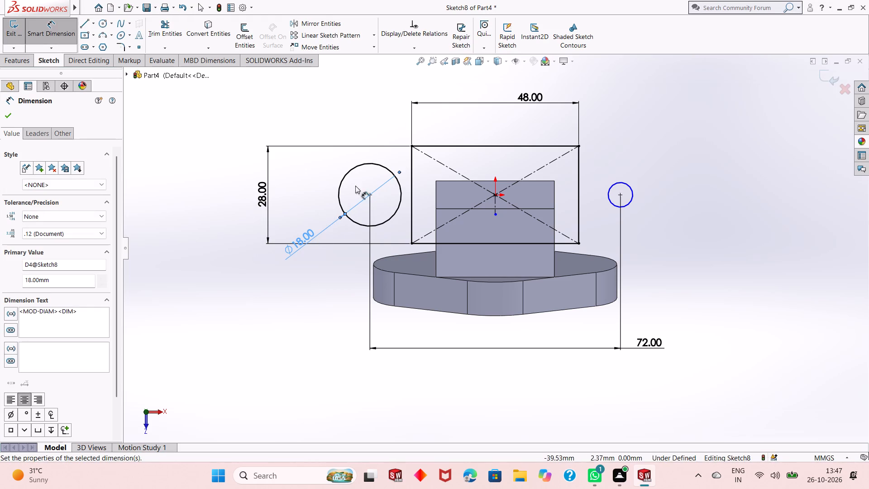
{"action": "right_click", "coordinate": [289, 119]}
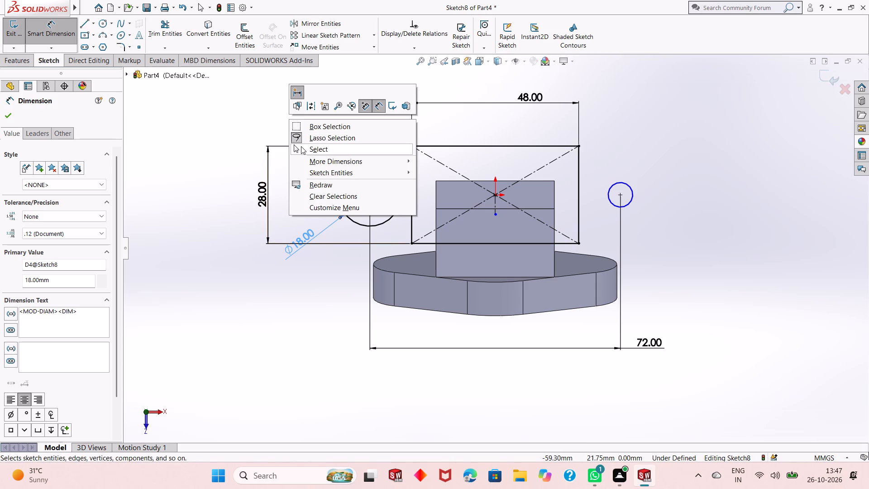
{"action": "left_click", "coordinate": [301, 146]}
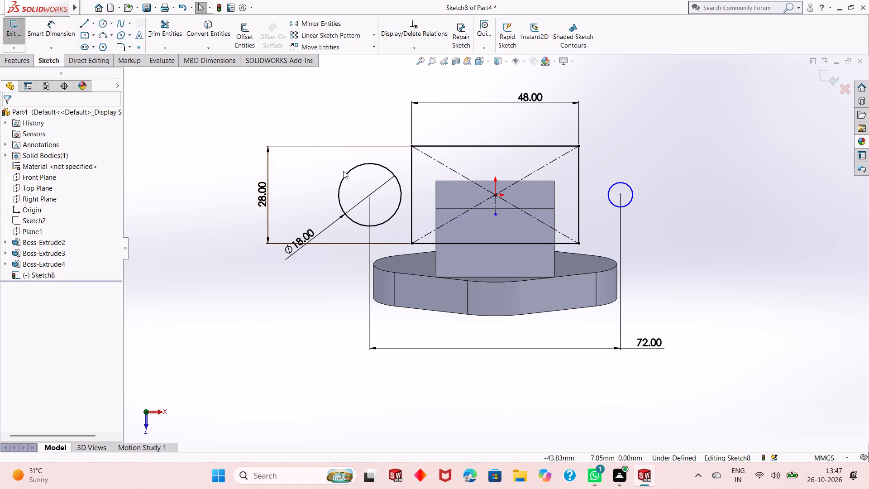
Add an equal relation between the left and right circles.
{"action": "left_click", "coordinate": [346, 174]}
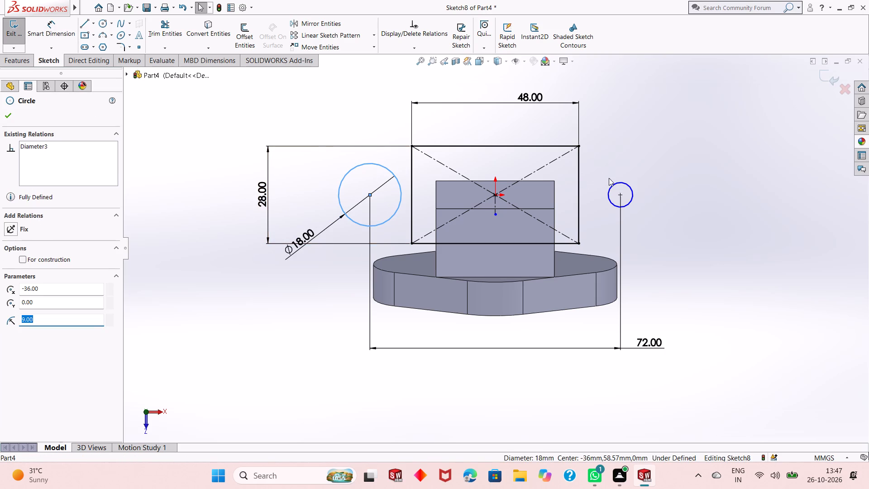
{"action": "left_click", "coordinate": [614, 186], "text": "ctrl"}
{"action": "left_click", "coordinate": [682, 148]}
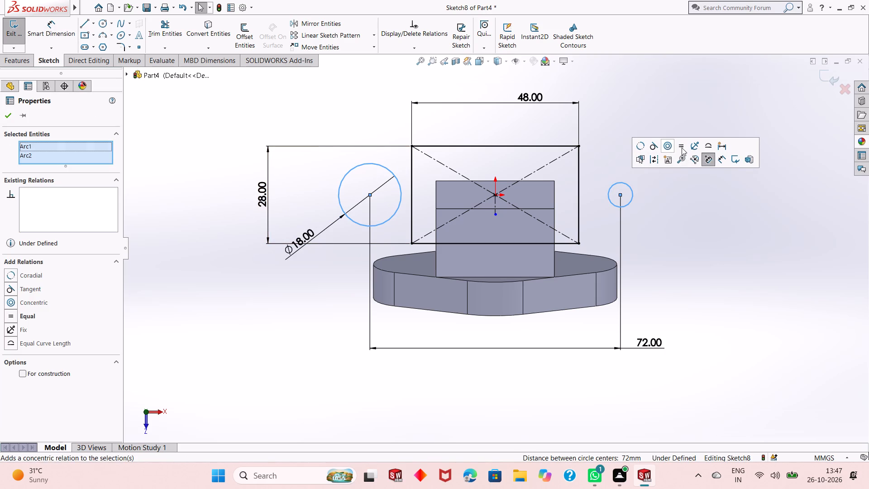
{"action": "left_click", "coordinate": [10, 117]}
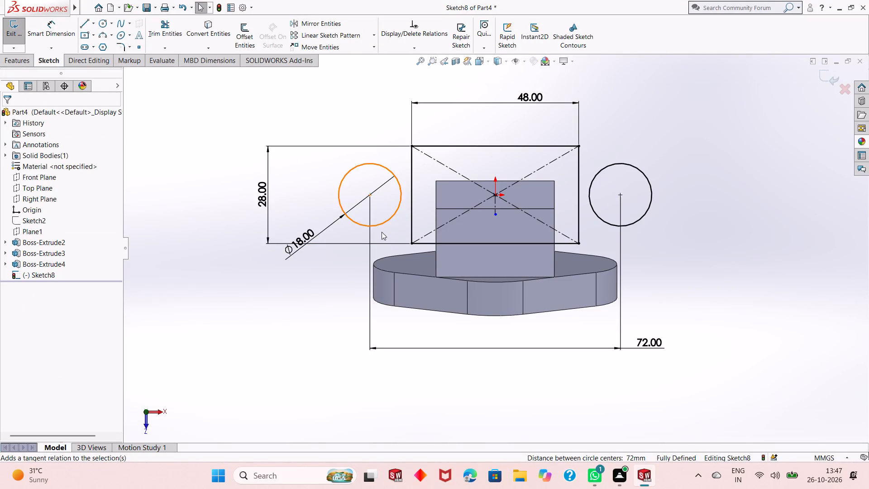
{"action": "left_click", "coordinate": [234, 249]}
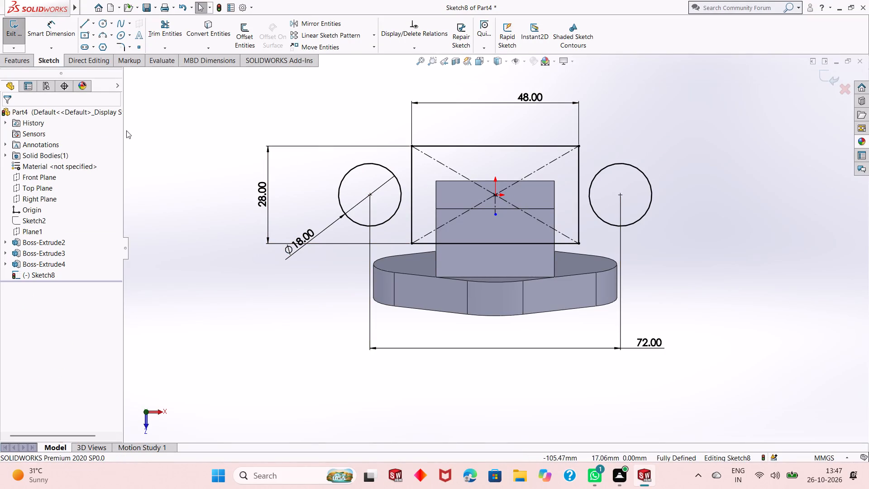
Draw two 12 mm horizontal lines from the left circle's top and bottom points to the rectangle's left side.
{"action": "left_click", "coordinate": [86, 23]}
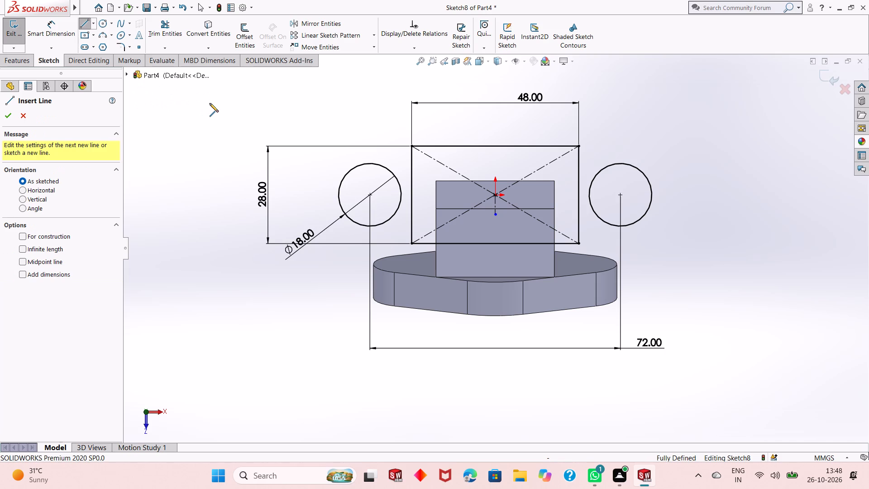
{"action": "left_click", "coordinate": [371, 163]}
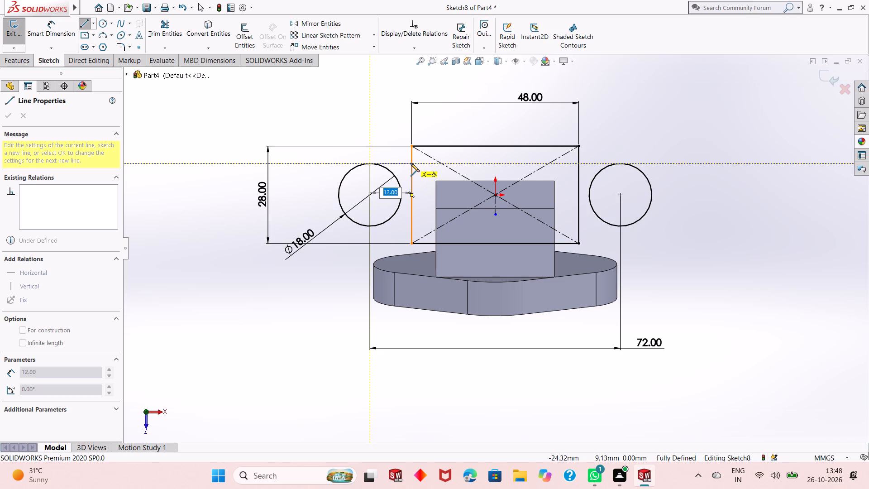
{"action": "left_click", "coordinate": [411, 163]}
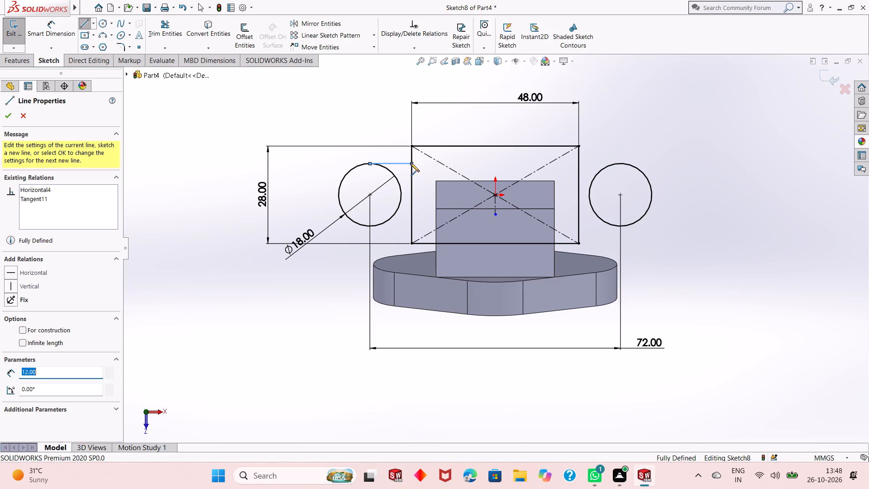
{"action": "right_click", "coordinate": [411, 163]}
{"action": "left_click", "coordinate": [429, 168]}
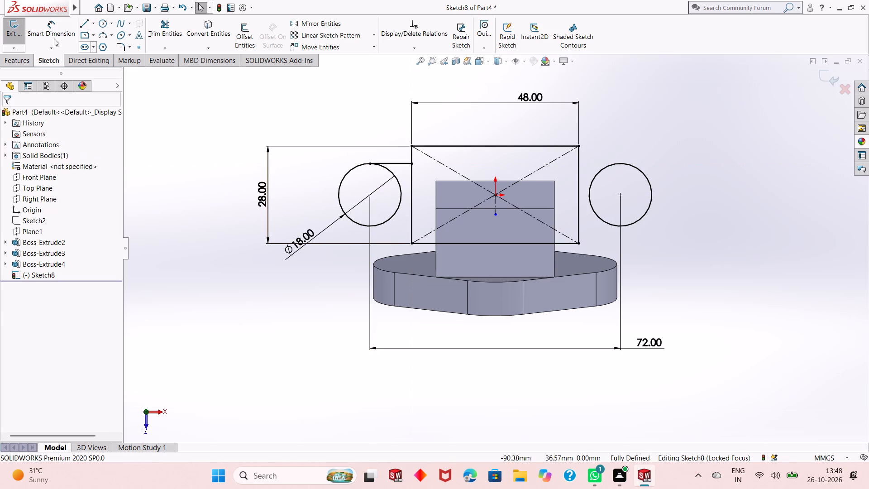
{"action": "left_click", "coordinate": [81, 21]}
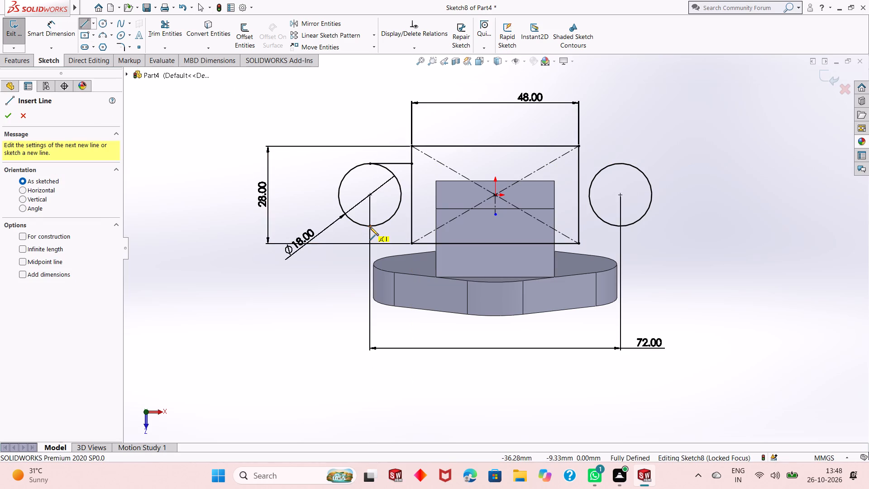
{"action": "left_click", "coordinate": [370, 227]}
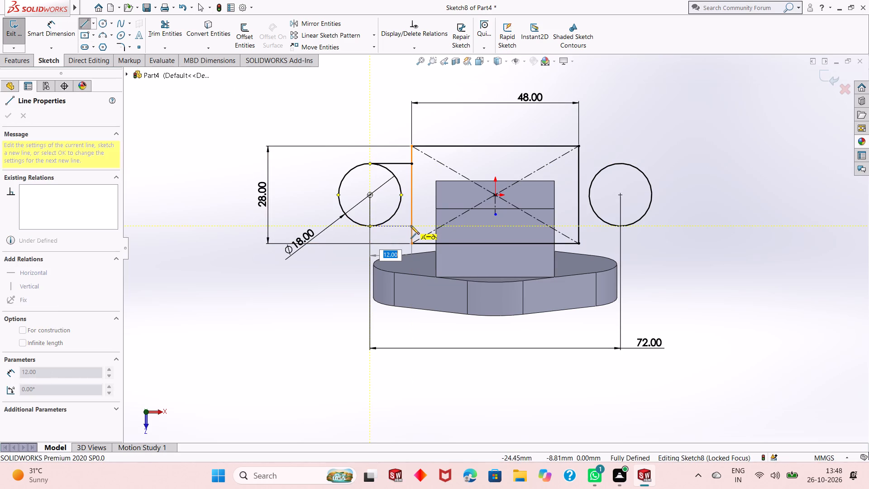
{"action": "left_click", "coordinate": [411, 225]}
{"action": "right_click", "coordinate": [411, 225]}
{"action": "left_click", "coordinate": [421, 230]}
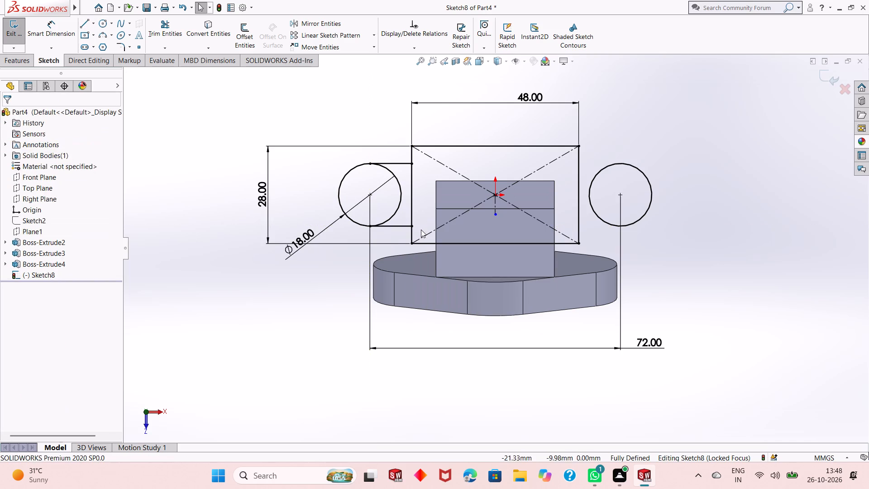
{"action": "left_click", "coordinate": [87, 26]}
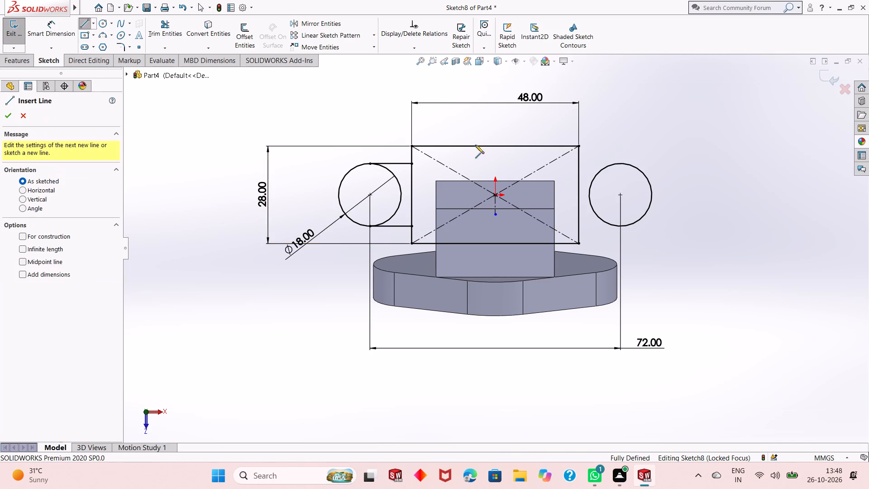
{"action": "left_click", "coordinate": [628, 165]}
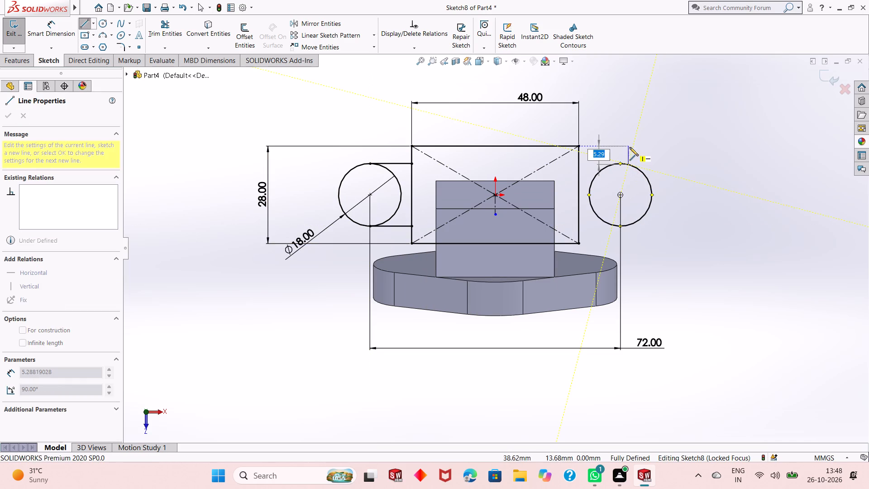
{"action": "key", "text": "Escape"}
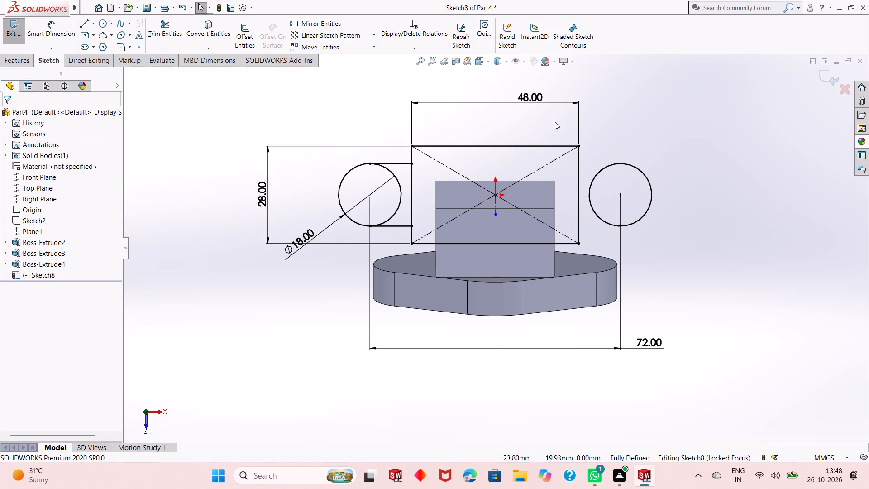
Draw two horizontal lines from the right circle's top and bottom points to the rectangle's right side.
{"action": "left_click", "coordinate": [79, 22]}
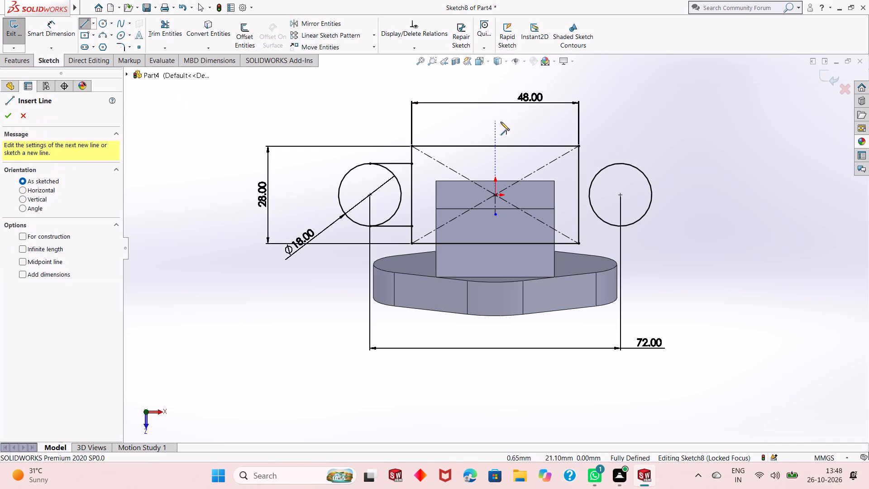
{"action": "left_click", "coordinate": [622, 165]}
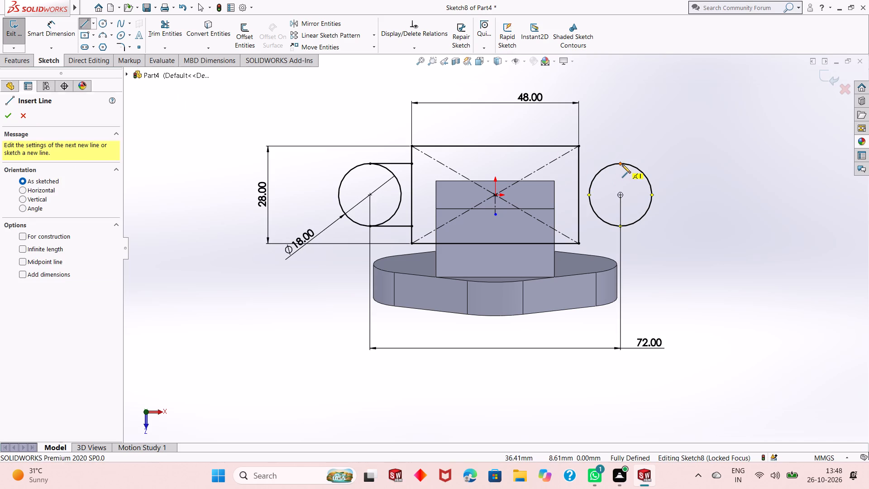
{"action": "left_click", "coordinate": [578, 165]}
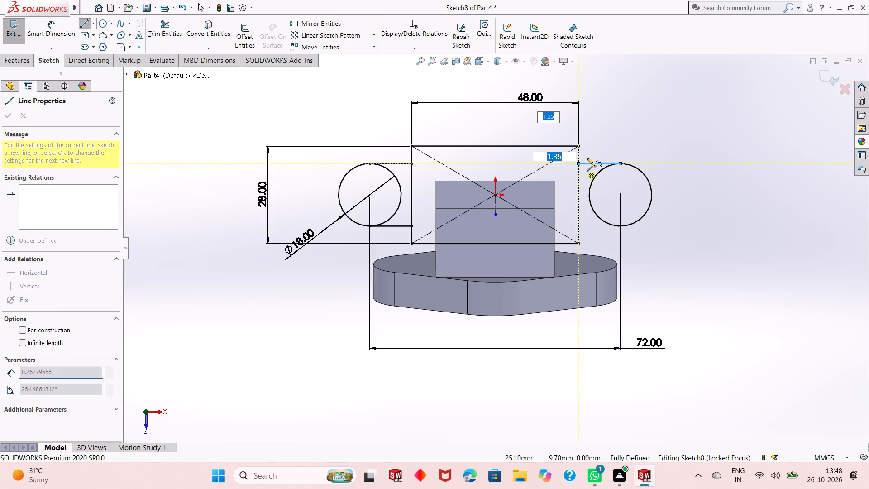
{"action": "right_click", "coordinate": [607, 146]}
{"action": "left_click", "coordinate": [629, 148]}
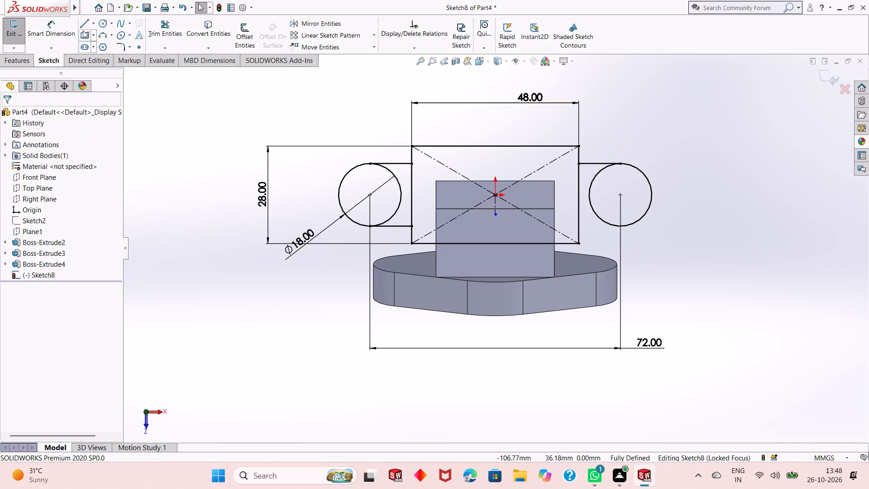
{"action": "left_click", "coordinate": [83, 25]}
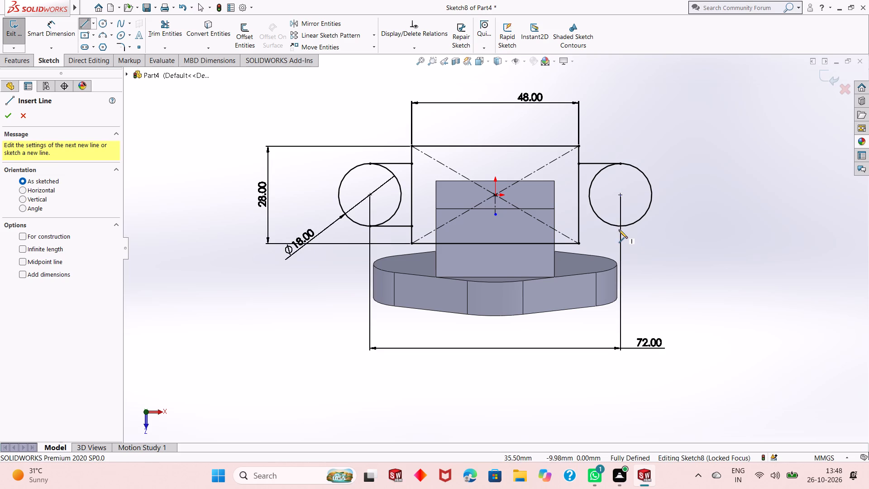
{"action": "left_click", "coordinate": [619, 228]}
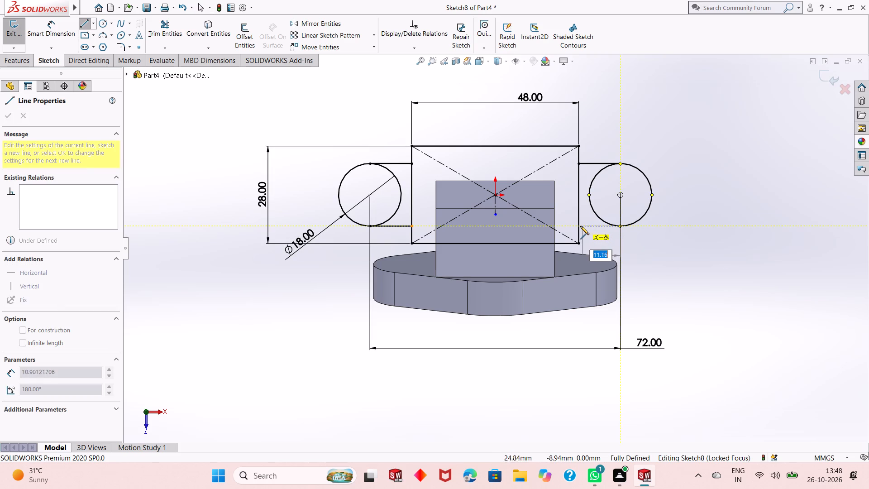
{"action": "left_click", "coordinate": [578, 226]}
{"action": "right_click", "coordinate": [694, 227]}
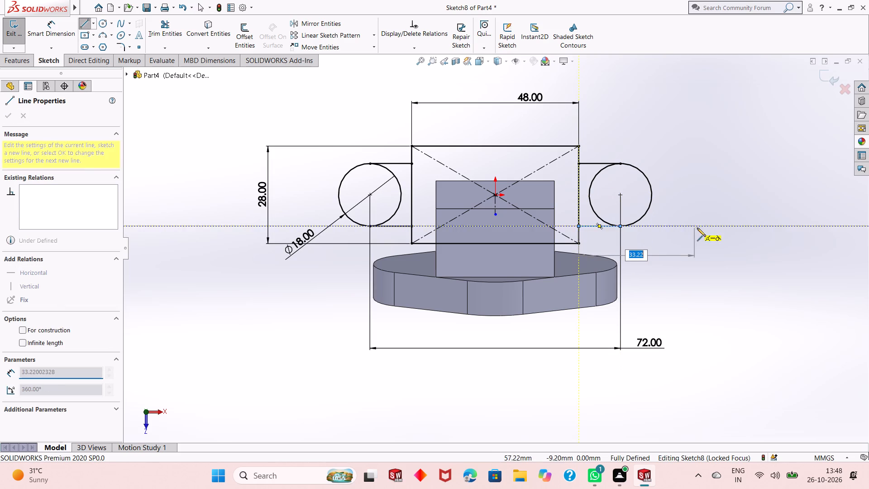
{"action": "left_click", "coordinate": [720, 235]}
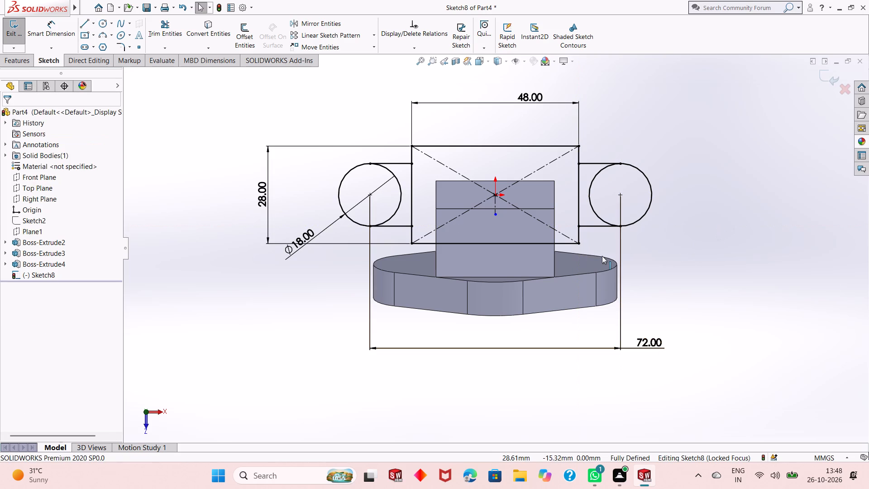
Trim the inner halves of both circles and the rectangle's side segments between the lug lines to form one closed outline.
{"action": "left_click", "coordinate": [170, 30]}
{"action": "left_click", "coordinate": [397, 181]}
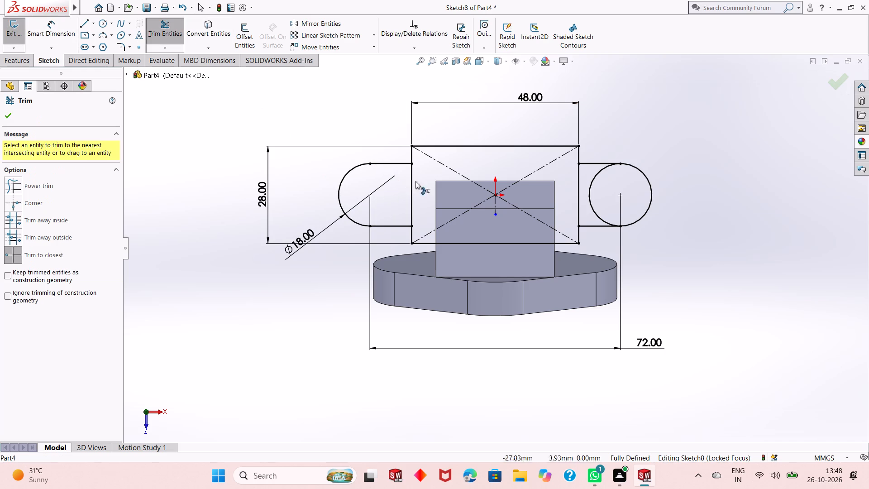
{"action": "left_click", "coordinate": [592, 185]}
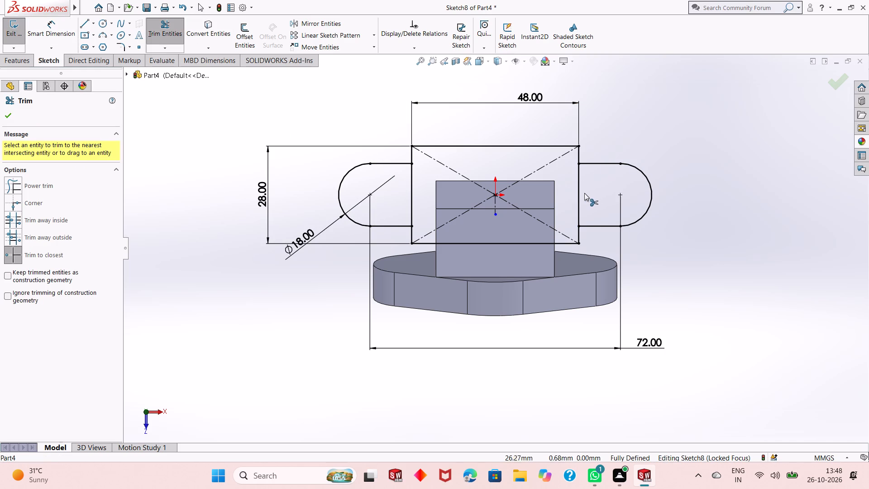
{"action": "left_click", "coordinate": [580, 197]}
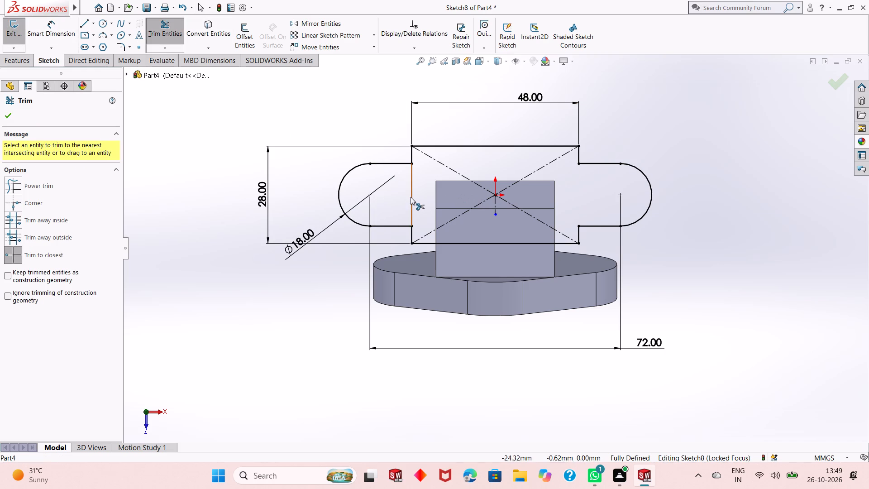
{"action": "left_click", "coordinate": [412, 194]}
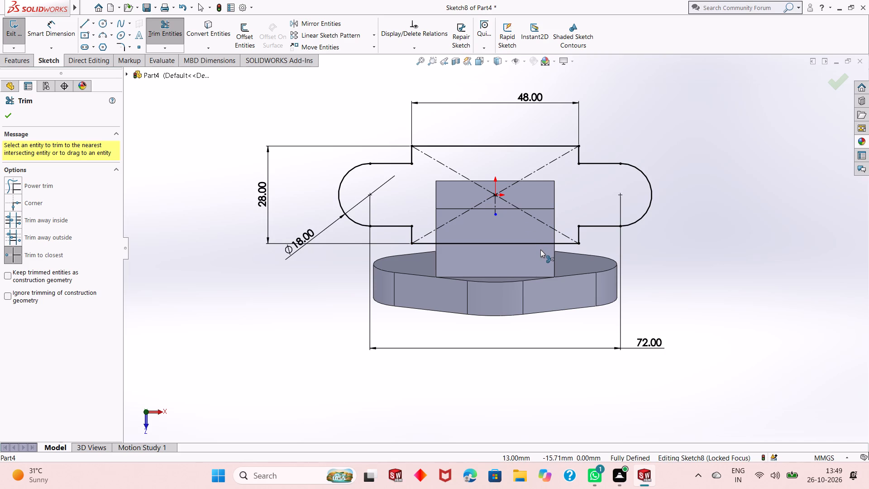
{"action": "right_click", "coordinate": [262, 117]}
{"action": "left_click", "coordinate": [281, 144]}
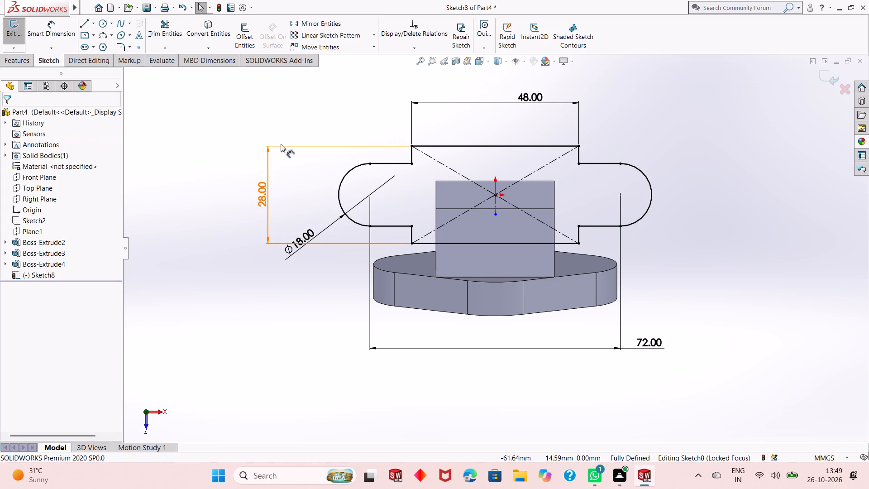
Start a blind boss extrusion of the flange outline, reverse its direction towards the inclined plate, and open its depth for editing.
{"action": "scroll", "coordinate": [434, 226], "scroll_direction": "up", "scroll_amount": 2}
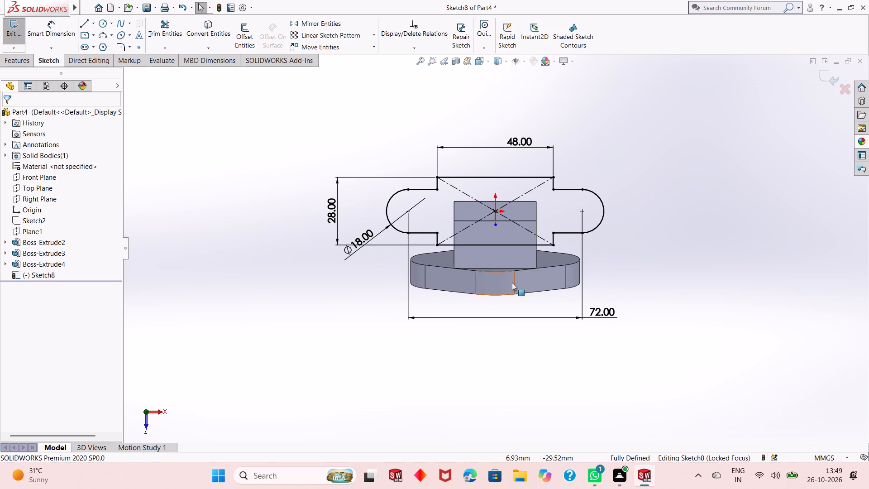
{"action": "middle_click_drag", "start_coordinate": [512, 283], "coordinate": [527, 168]}
{"action": "scroll", "coordinate": [524, 164], "scroll_direction": "up", "scroll_amount": 2}
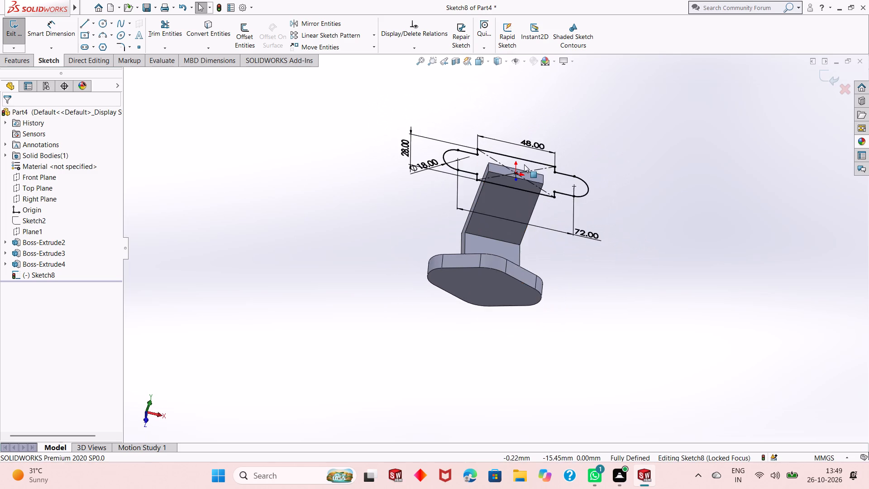
{"action": "scroll", "coordinate": [524, 164], "scroll_direction": "down", "scroll_amount": 3}
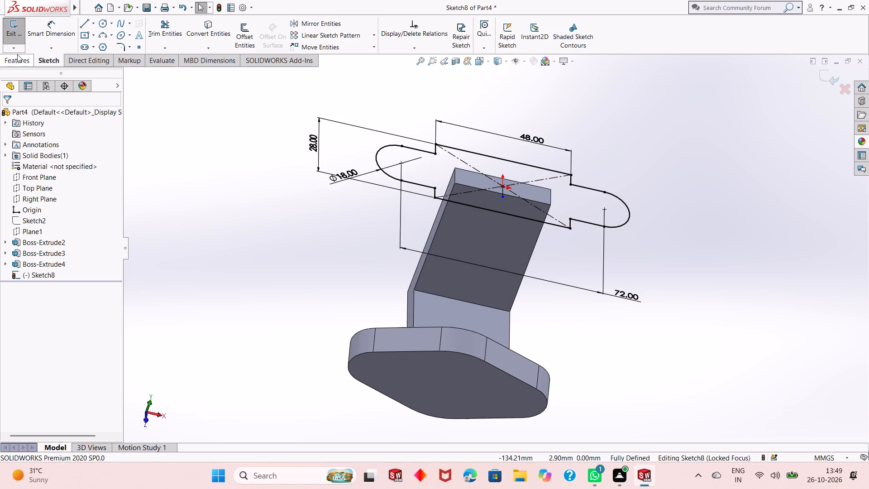
{"action": "left_click", "coordinate": [23, 60]}
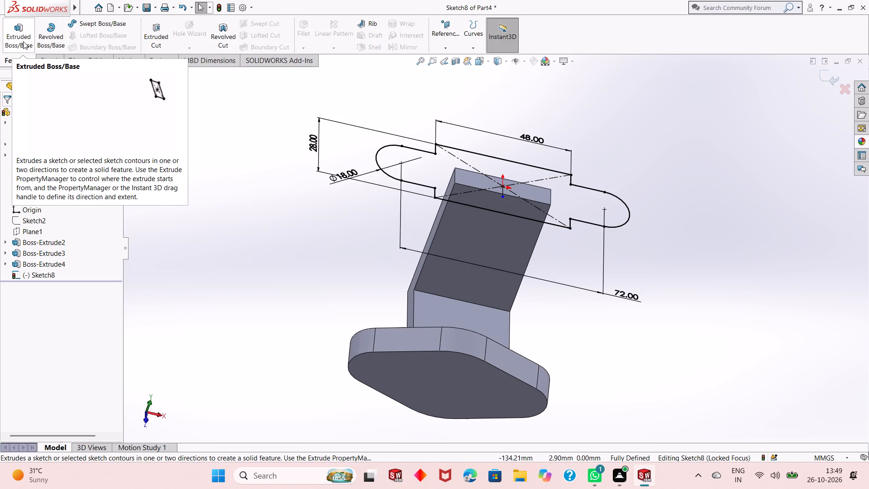
{"action": "left_click", "coordinate": [23, 41]}
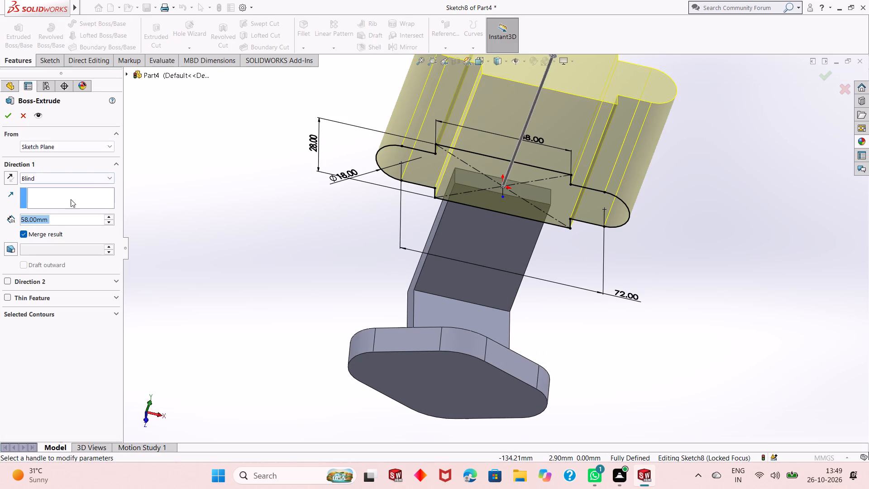
{"action": "left_click", "coordinate": [8, 177]}
{"action": "double_click", "coordinate": [66, 223]}
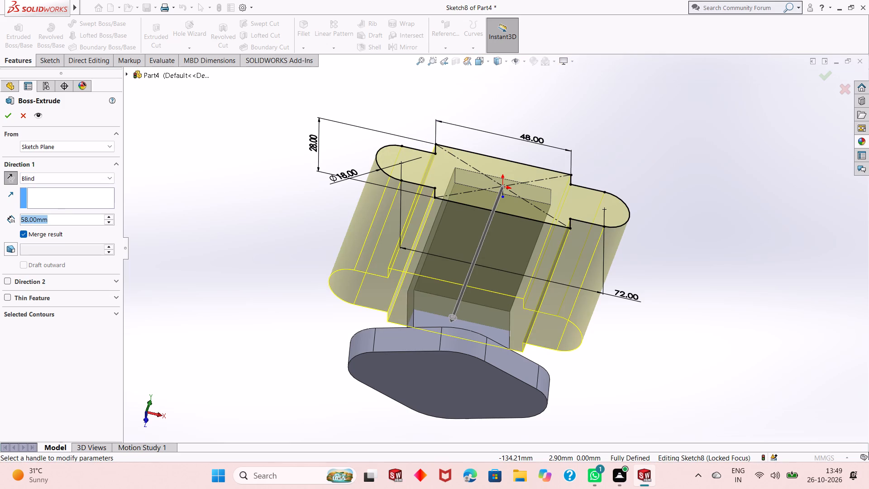
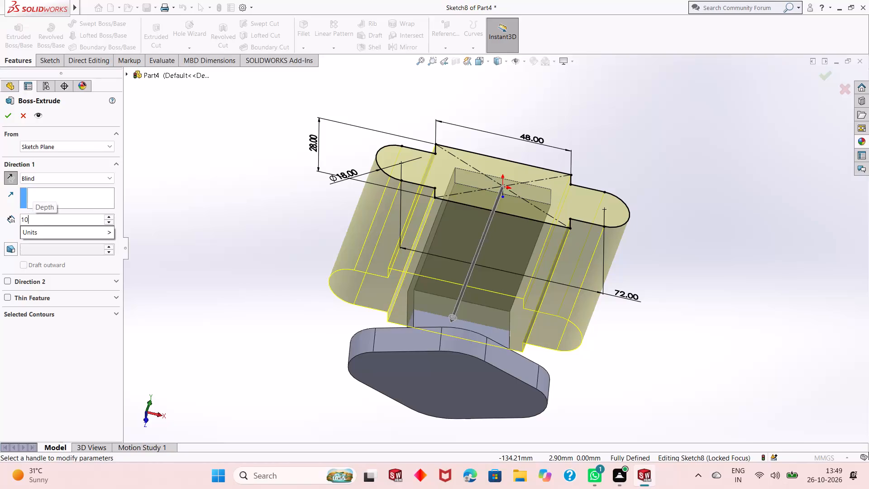
Set the flange's extrusion depth to 10 mm and finish the extrusion.
{"action": "key", "text": "Return"}
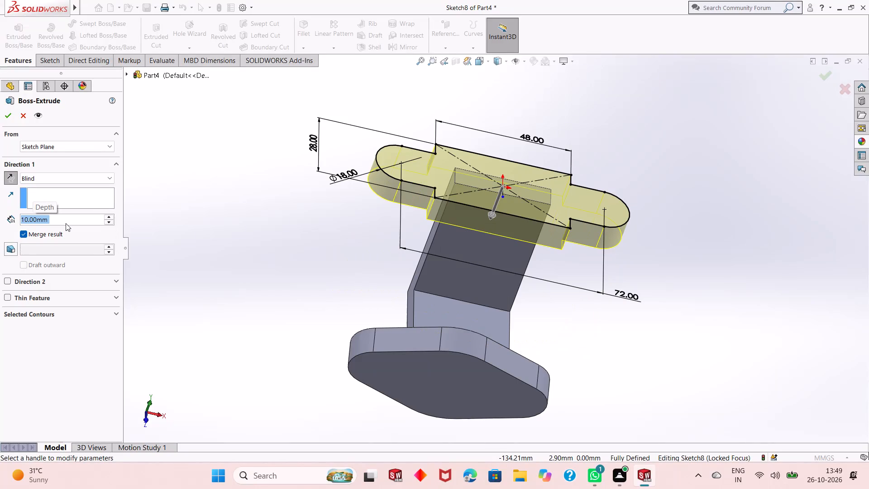
{"action": "left_click", "coordinate": [9, 113]}
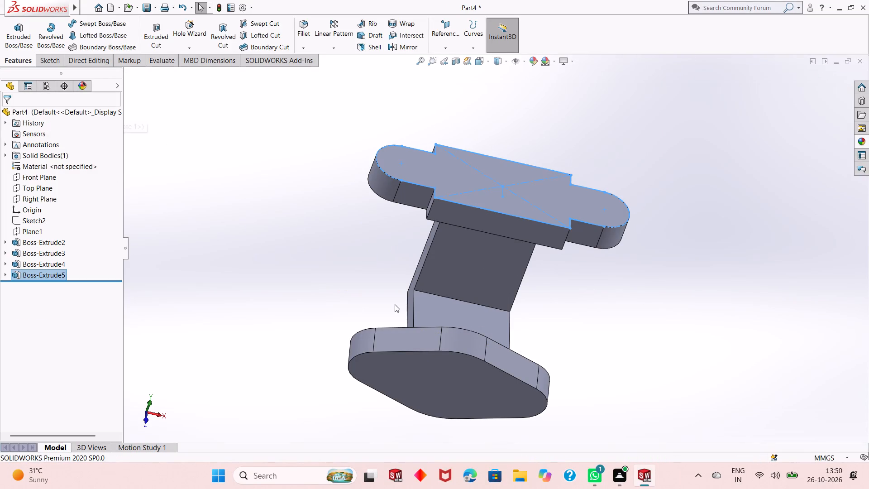
{"action": "left_click", "coordinate": [586, 299]}
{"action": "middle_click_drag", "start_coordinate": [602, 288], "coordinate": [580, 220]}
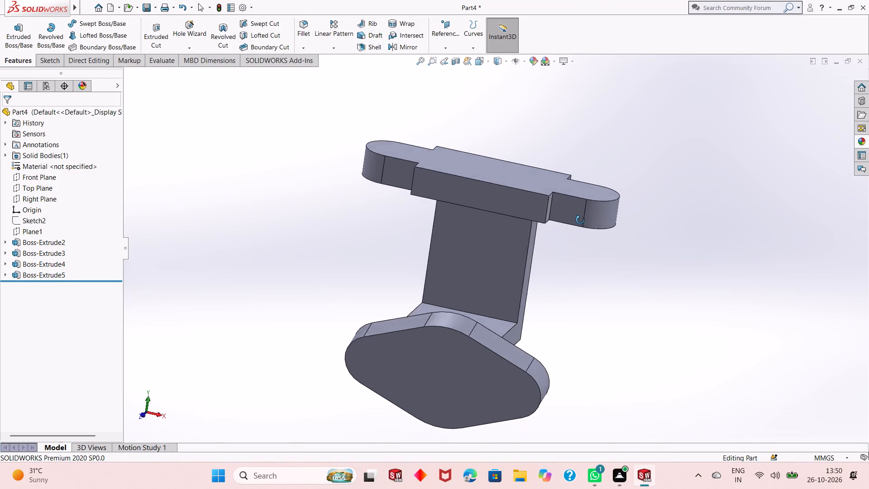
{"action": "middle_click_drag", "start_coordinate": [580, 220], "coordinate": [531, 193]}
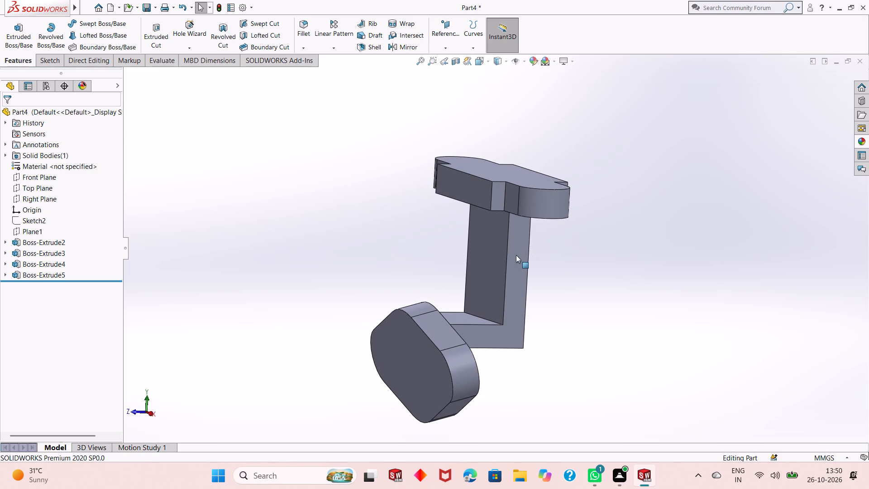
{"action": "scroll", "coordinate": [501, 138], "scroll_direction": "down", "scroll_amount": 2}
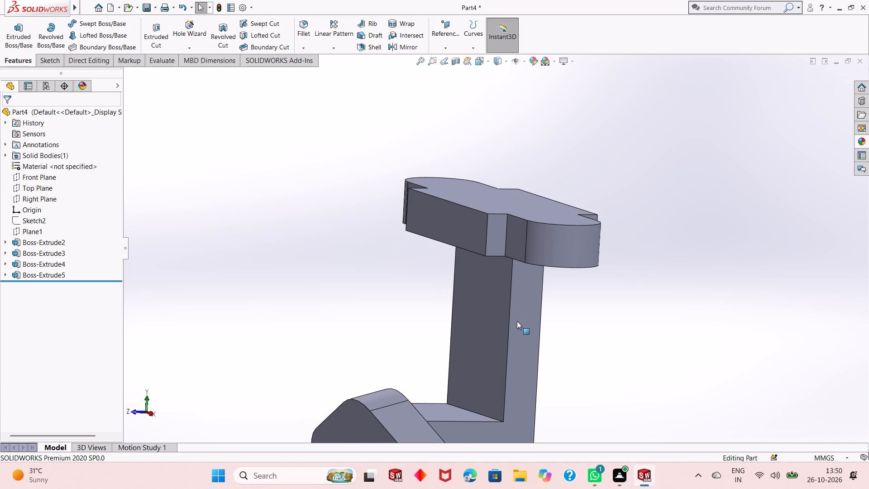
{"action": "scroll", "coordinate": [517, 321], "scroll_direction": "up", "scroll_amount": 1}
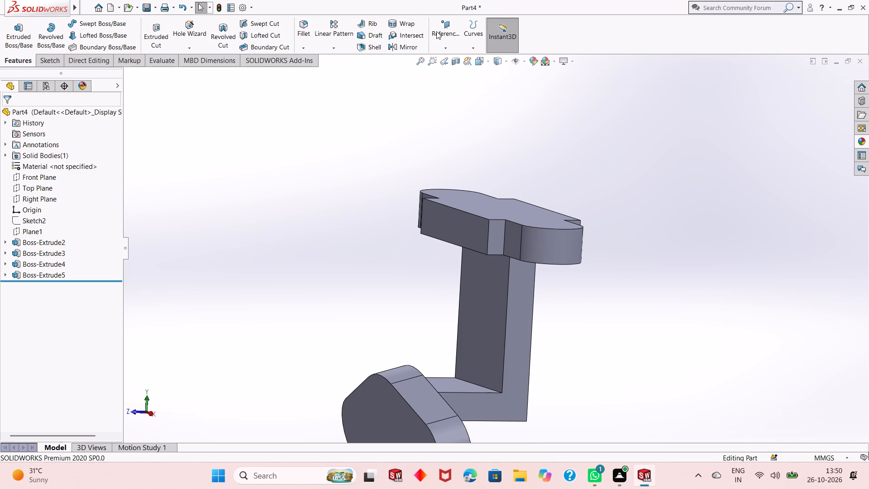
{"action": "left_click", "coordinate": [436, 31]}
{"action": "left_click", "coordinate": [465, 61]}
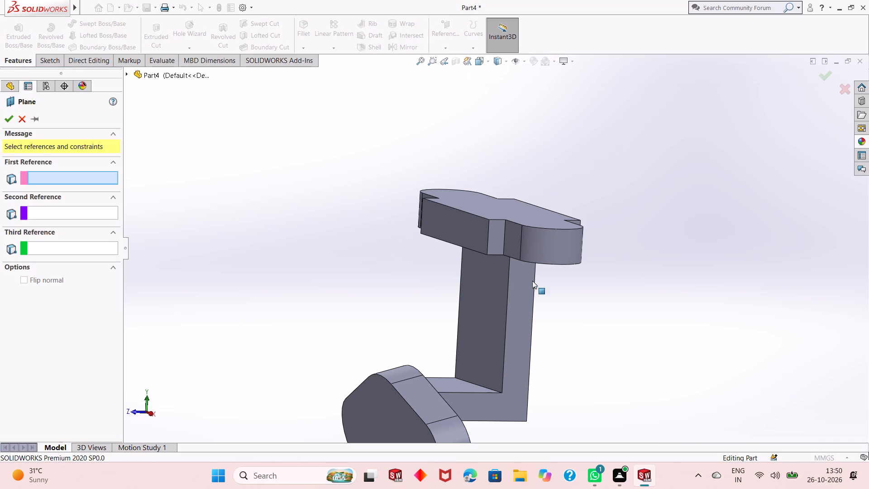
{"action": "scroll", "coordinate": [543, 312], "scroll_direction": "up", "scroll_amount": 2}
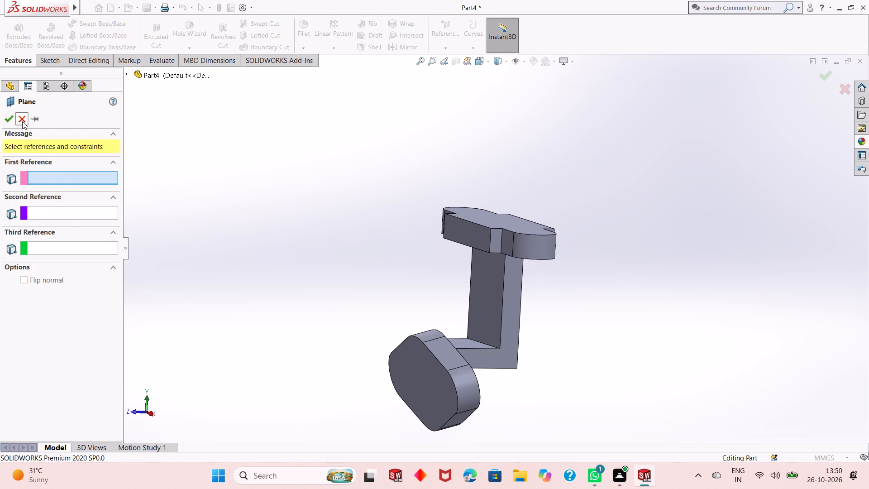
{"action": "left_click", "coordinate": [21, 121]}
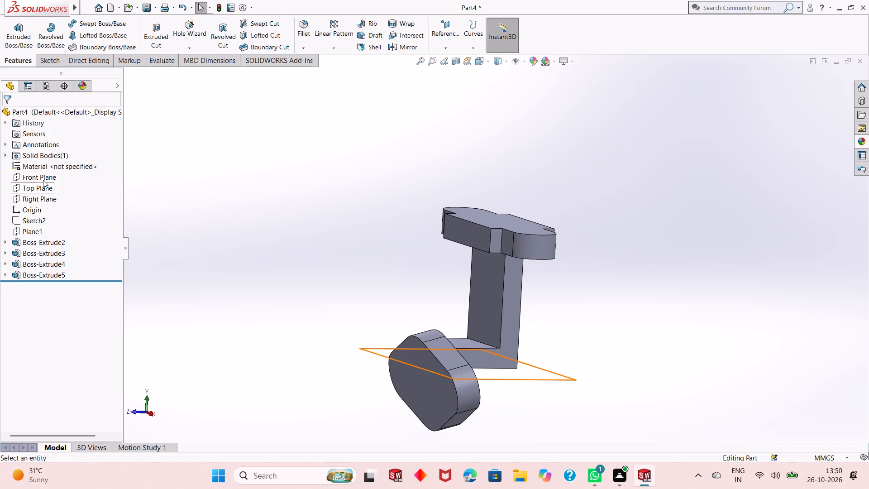
Start a sketch on the Front Plane and draw a circle about 47 mm in diameter centred on the midpoint of the flange's top edge.
{"action": "left_click", "coordinate": [47, 176]}
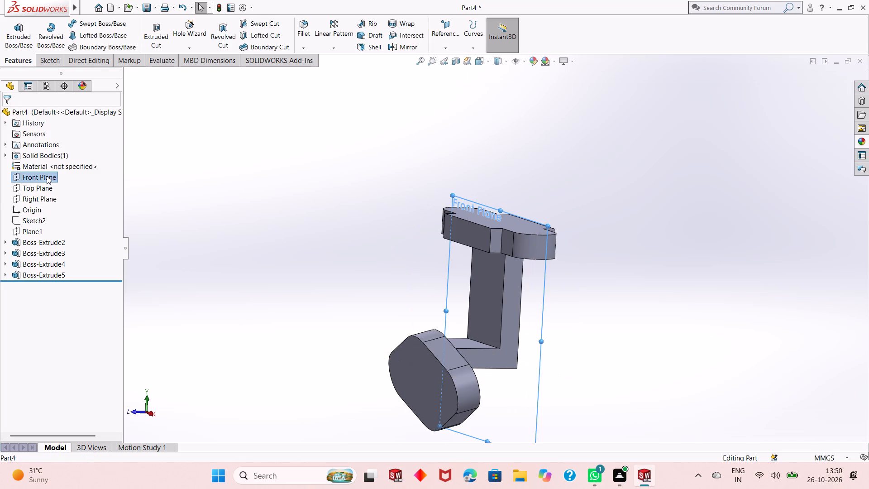
{"action": "middle_click_drag", "start_coordinate": [581, 287], "coordinate": [553, 305]}
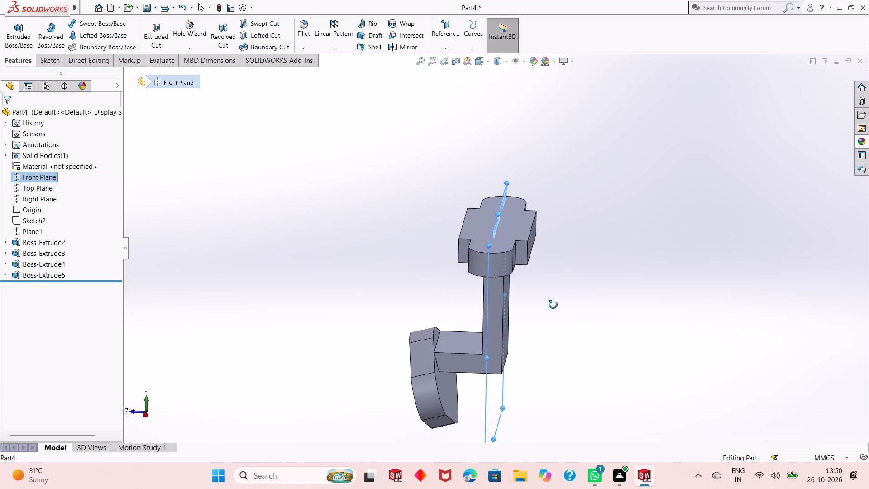
{"action": "middle_click_drag", "start_coordinate": [553, 305], "coordinate": [608, 279]}
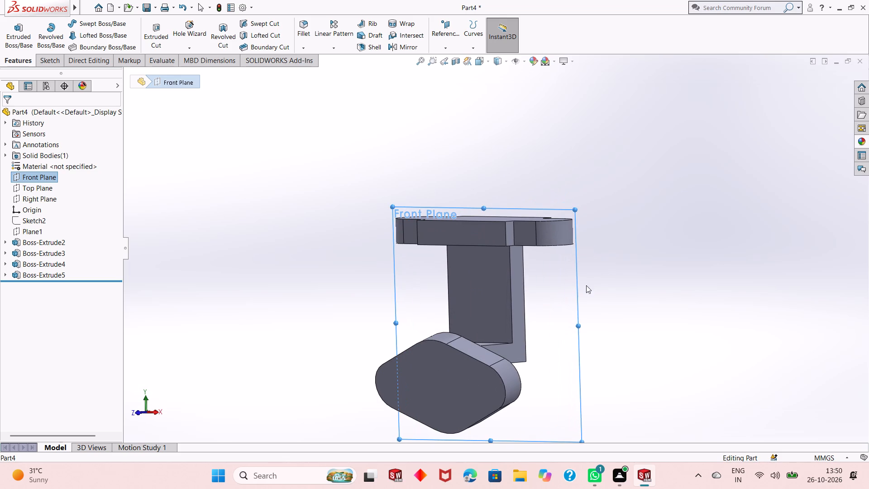
{"action": "right_click", "coordinate": [563, 286]}
{"action": "left_click", "coordinate": [590, 273]}
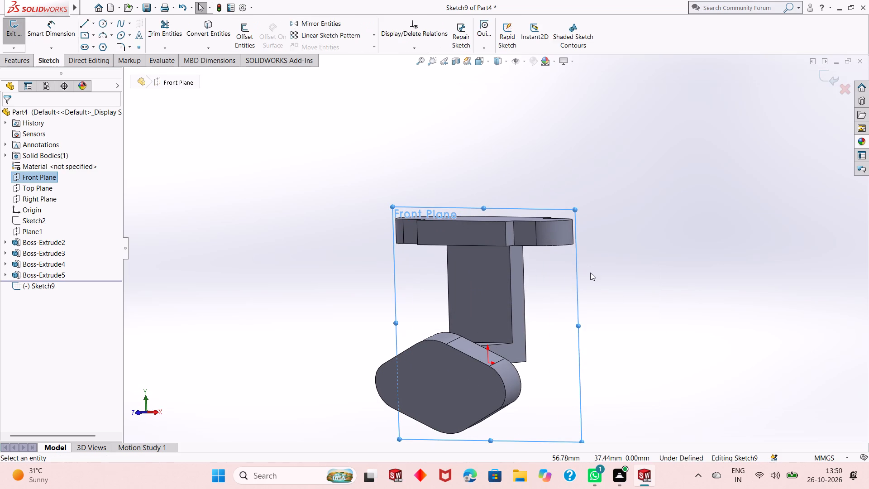
{"action": "key", "text": "ctrl+8"}
{"action": "scroll", "coordinate": [590, 273], "scroll_direction": "up", "scroll_amount": 2}
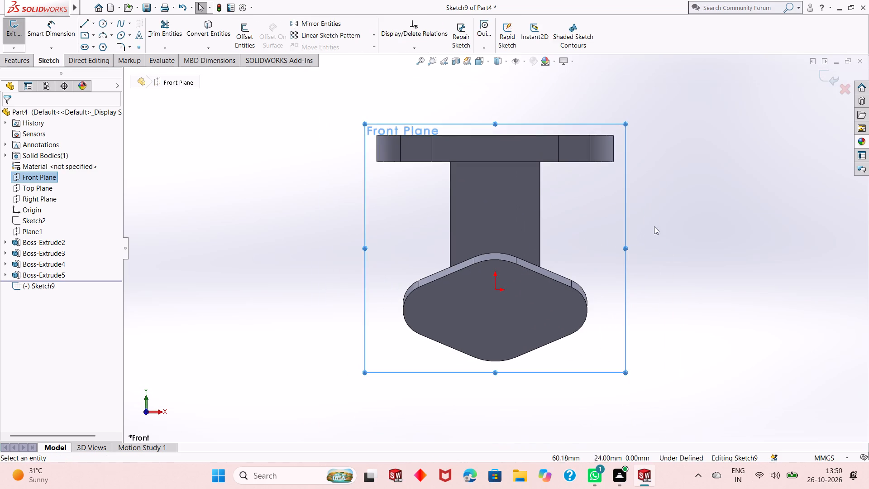
{"action": "left_click", "coordinate": [654, 226]}
{"action": "scroll", "coordinate": [579, 174], "scroll_direction": "up", "scroll_amount": 2}
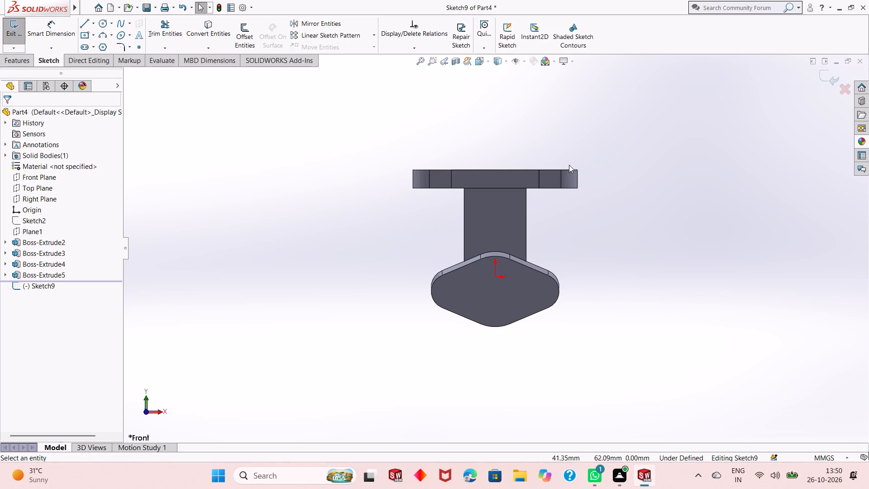
{"action": "scroll", "coordinate": [504, 182], "scroll_direction": "down", "scroll_amount": 2}
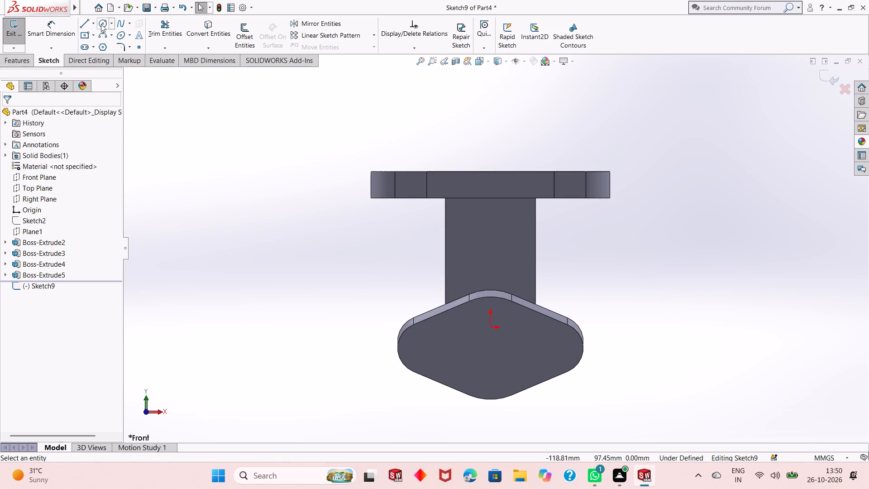
{"action": "left_click", "coordinate": [106, 23]}
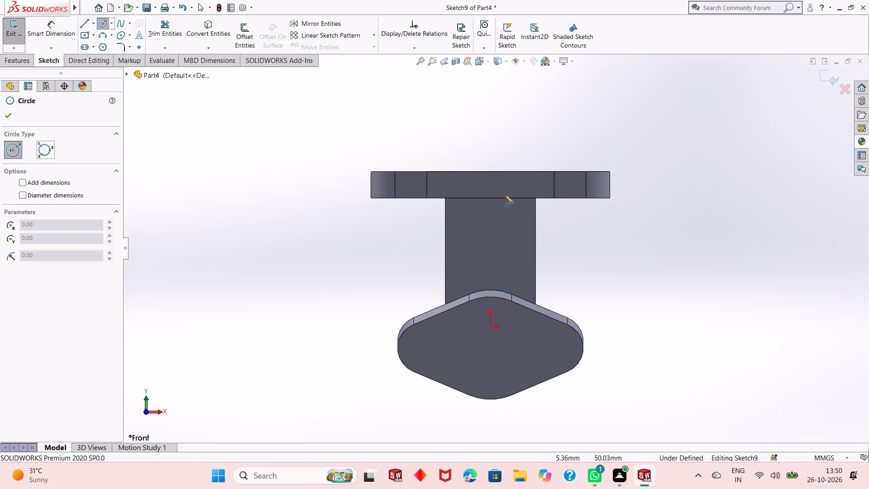
{"action": "left_click", "coordinate": [490, 173]}
{"action": "left_click", "coordinate": [527, 120]}
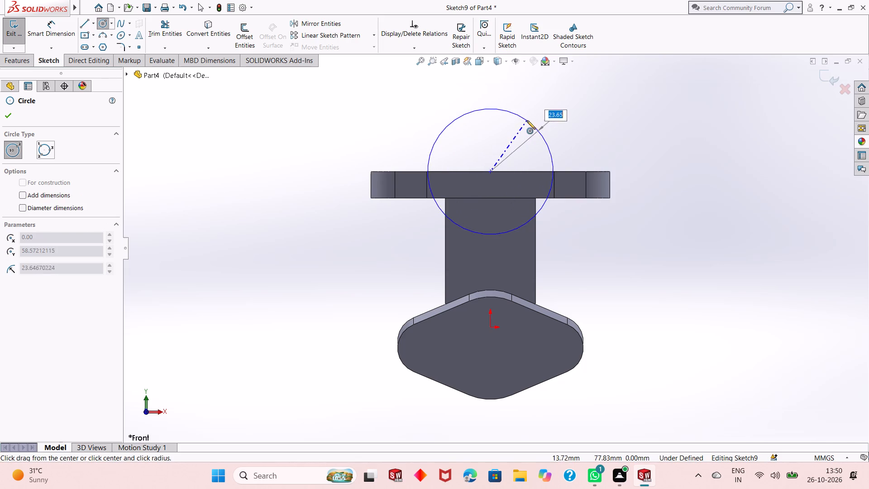
{"action": "right_click", "coordinate": [234, 137]}
{"action": "left_click", "coordinate": [247, 147]}
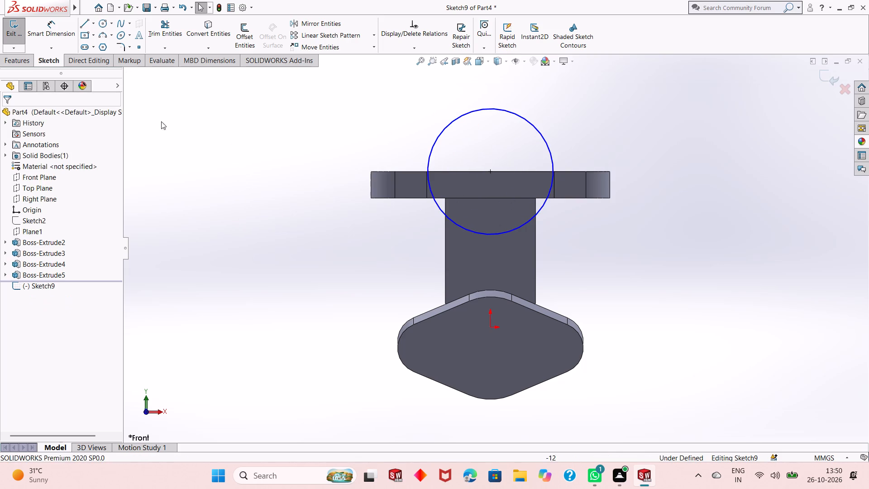
Dimension the circle's diameter as 60 mm.
{"action": "left_click", "coordinate": [53, 34]}
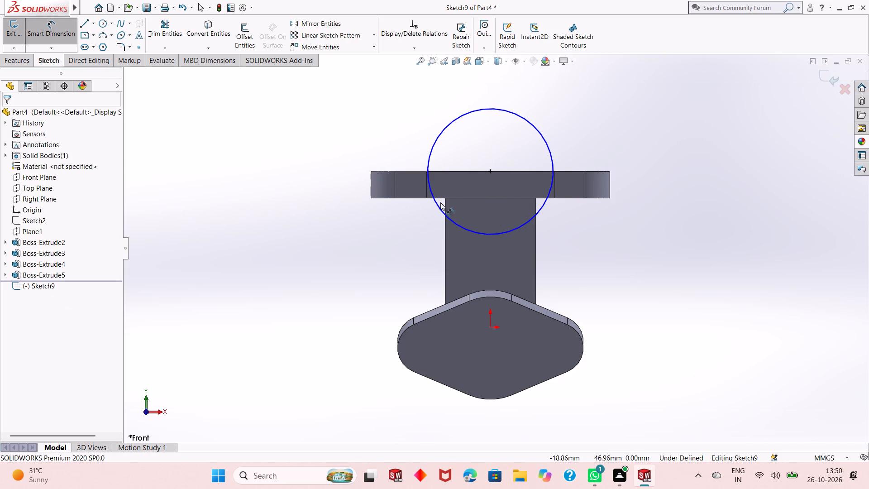
{"action": "left_click", "coordinate": [439, 204]}
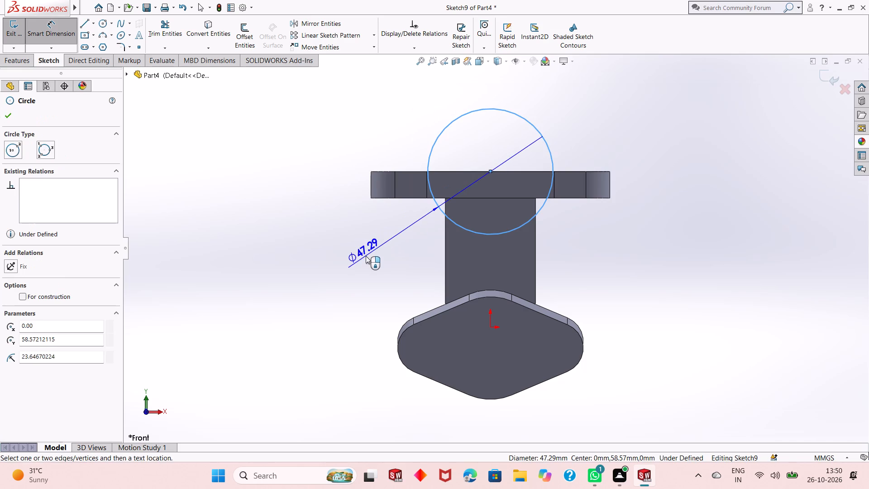
{"action": "left_click", "coordinate": [366, 256]}
{"action": "type", "text": "60"}
{"action": "key", "text": "Return"}
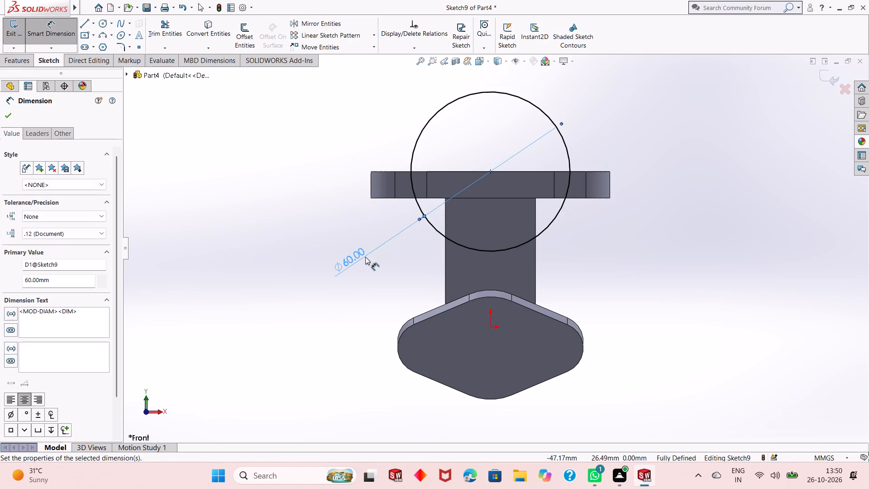
{"action": "left_click", "coordinate": [11, 117]}
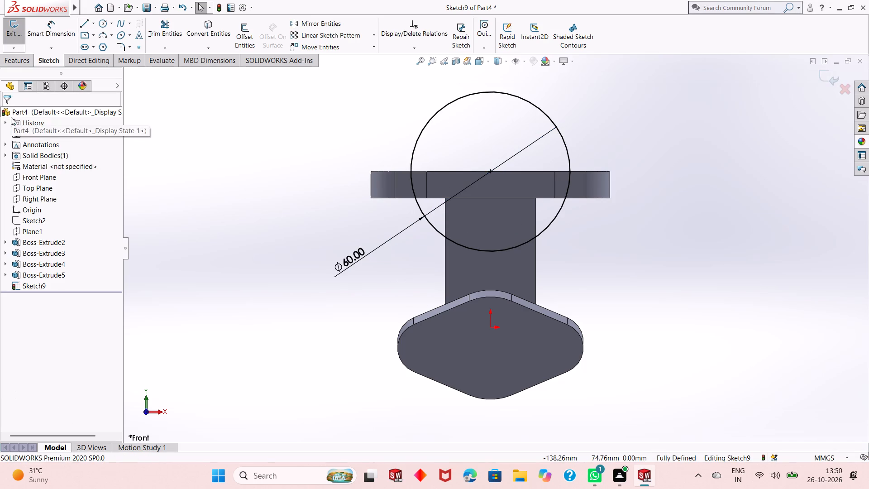
Draw a horizontal line across the circle through its centre, along the flange's top edge.
{"action": "left_click", "coordinate": [96, 24]}
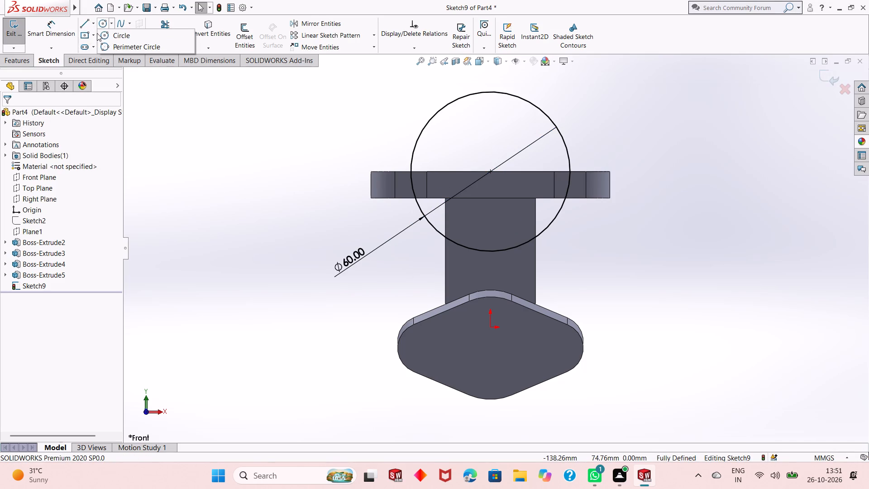
{"action": "left_click", "coordinate": [83, 24]}
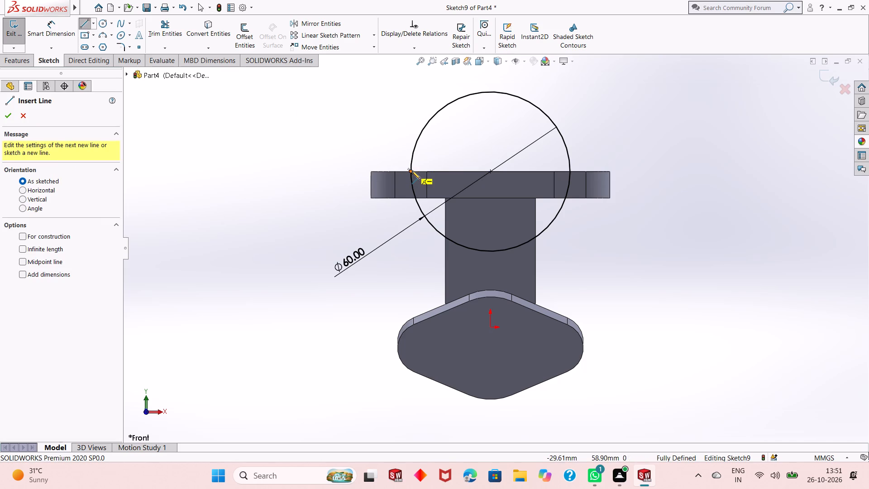
{"action": "left_click", "coordinate": [413, 173]}
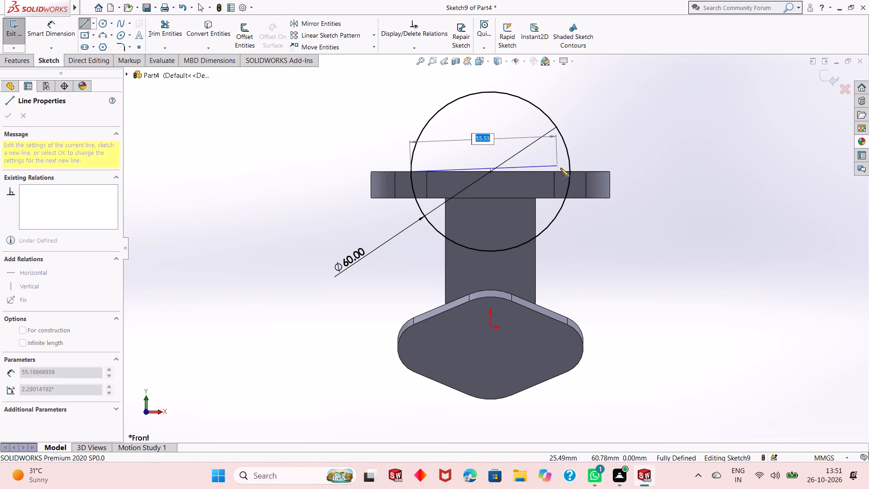
{"action": "left_click", "coordinate": [570, 170]}
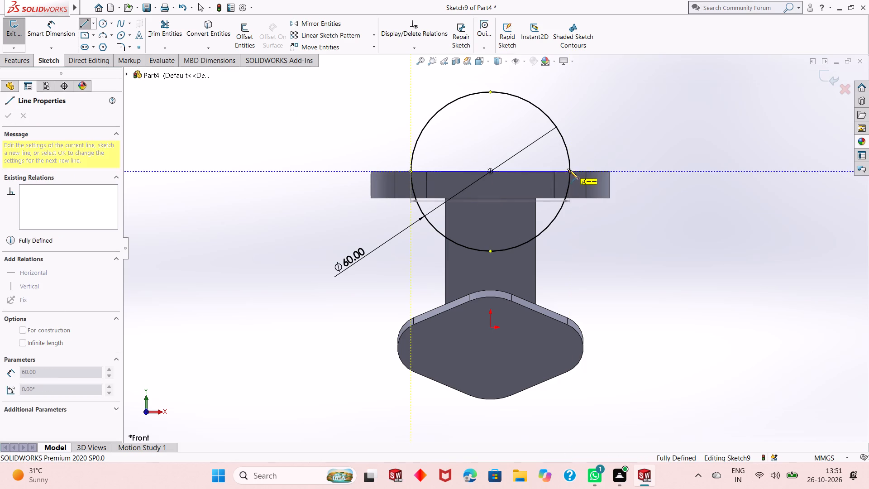
{"action": "right_click", "coordinate": [597, 144]}
{"action": "left_click", "coordinate": [622, 154]}
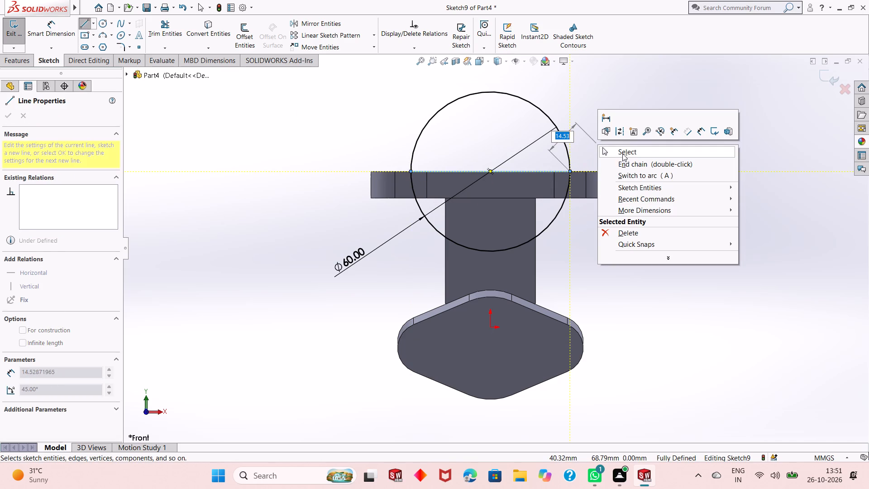
Trim away the upper half of the circle to leave a closed semicircle below the line.
{"action": "left_click", "coordinate": [158, 28]}
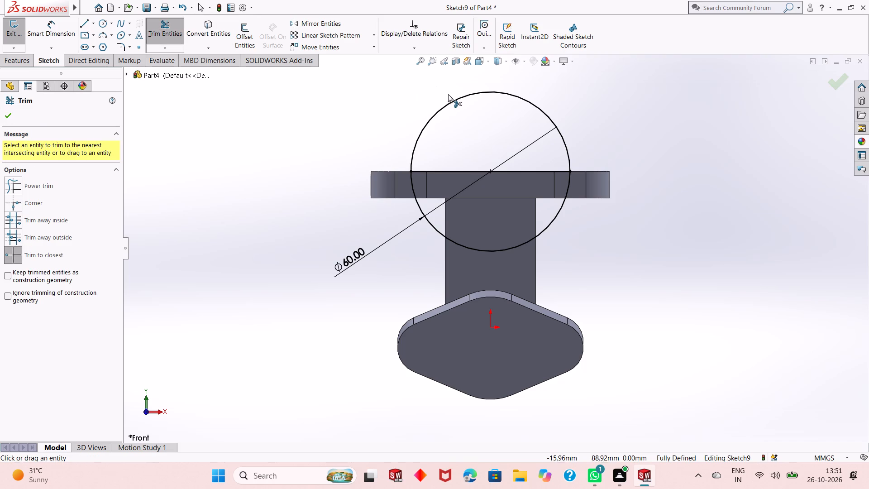
{"action": "left_click", "coordinate": [451, 103]}
{"action": "right_click", "coordinate": [592, 107]}
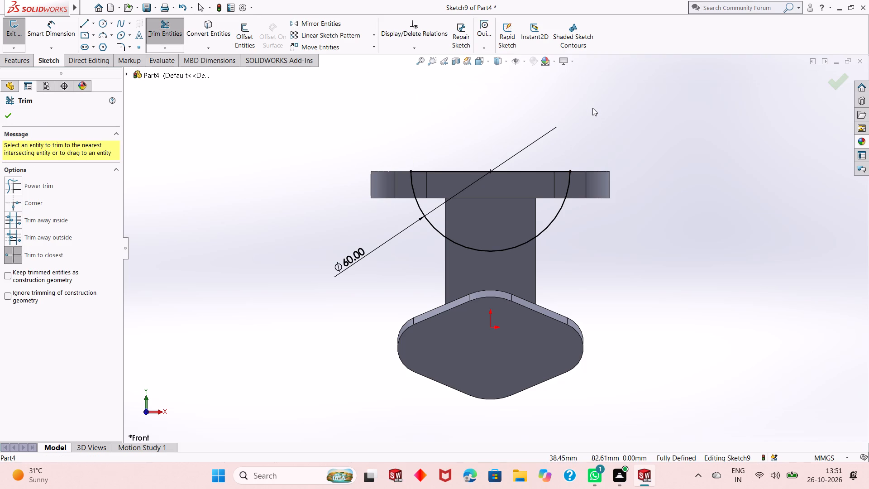
{"action": "left_click", "coordinate": [605, 138]}
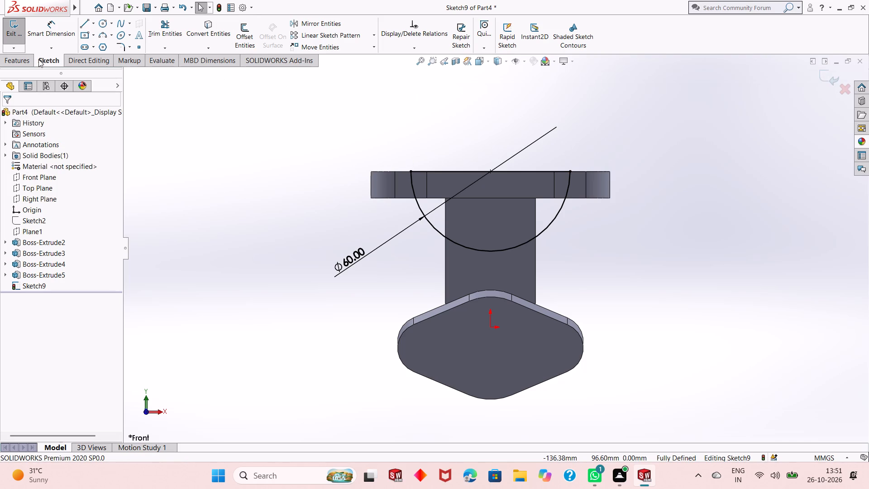
Extrude the 60 mm semicircle as a boss, Mid Plane, with a depth of 8 mm, merged with the body.
{"action": "left_click", "coordinate": [20, 60]}
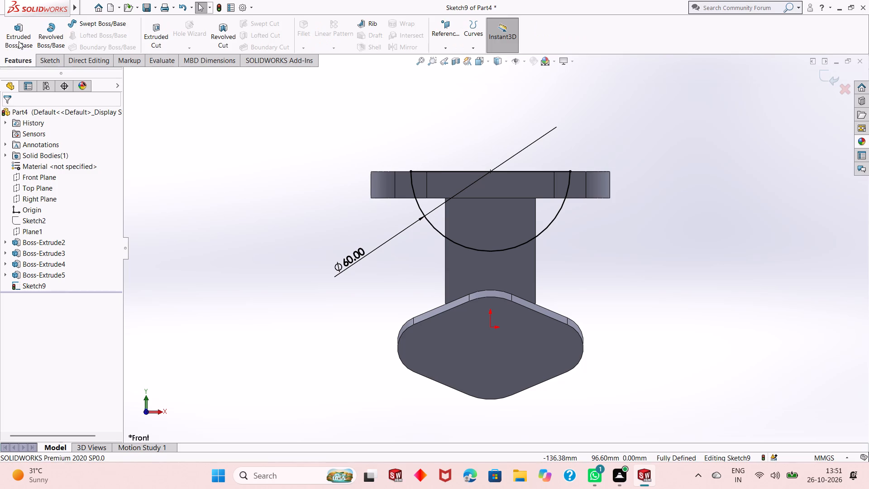
{"action": "left_click", "coordinate": [19, 41]}
{"action": "middle_click_drag", "start_coordinate": [622, 251], "coordinate": [571, 257]}
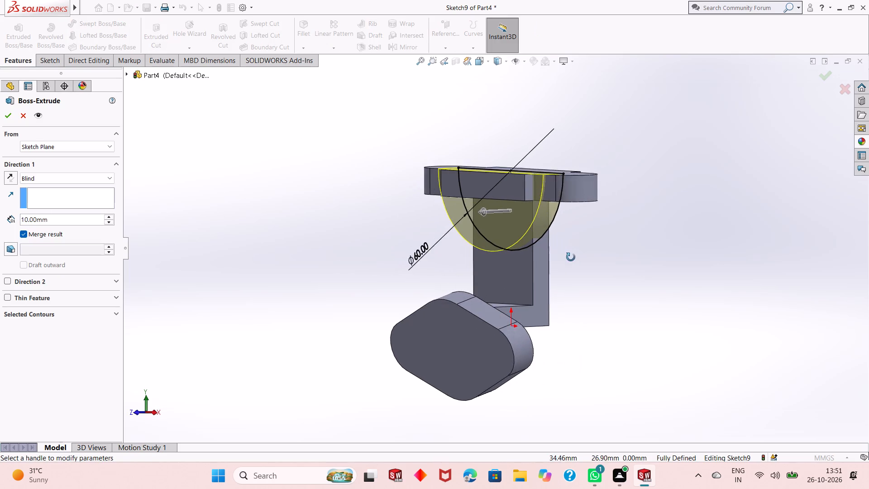
{"action": "middle_click_drag", "start_coordinate": [571, 257], "coordinate": [567, 260]}
{"action": "left_click", "coordinate": [39, 177]}
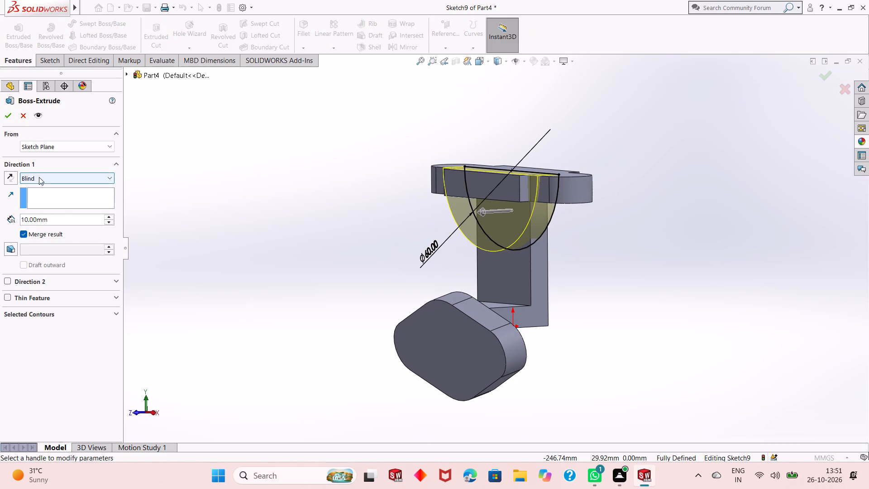
{"action": "left_click", "coordinate": [79, 234]}
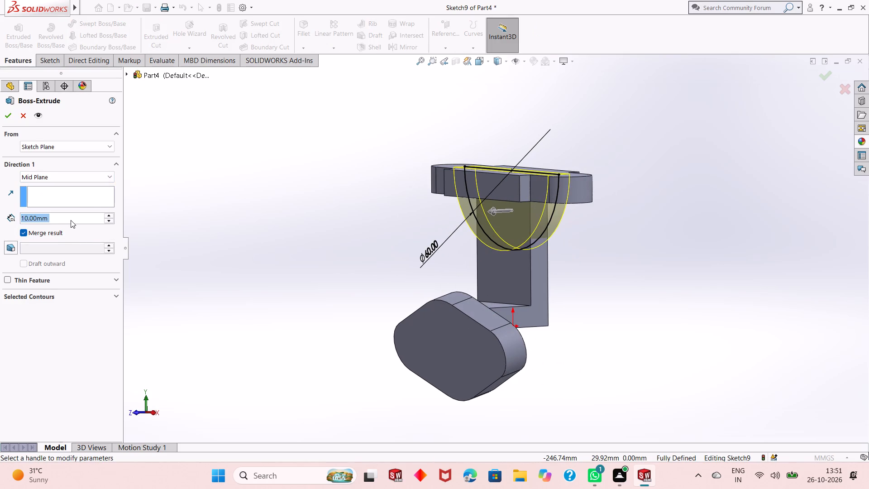
{"action": "key", "text": "8"}
{"action": "key", "text": "Return"}
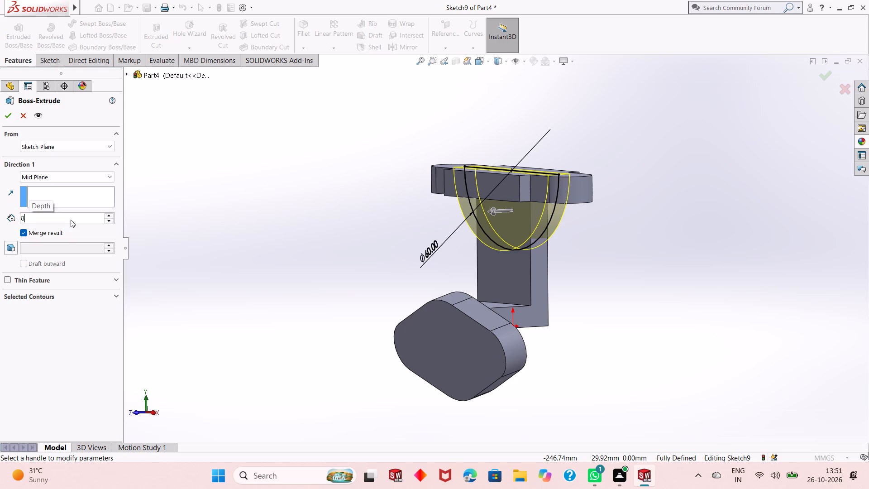
{"action": "middle_click_drag", "start_coordinate": [551, 244], "coordinate": [535, 249]}
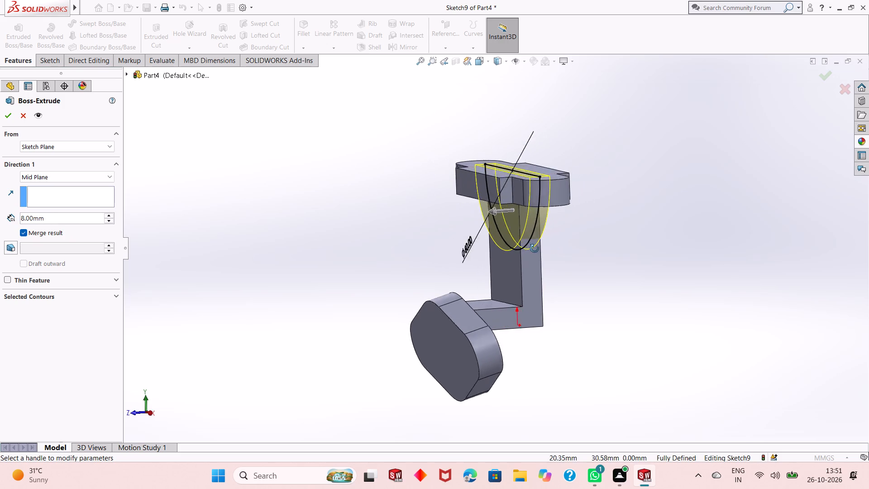
{"action": "middle_click_drag", "start_coordinate": [535, 249], "coordinate": [518, 254]}
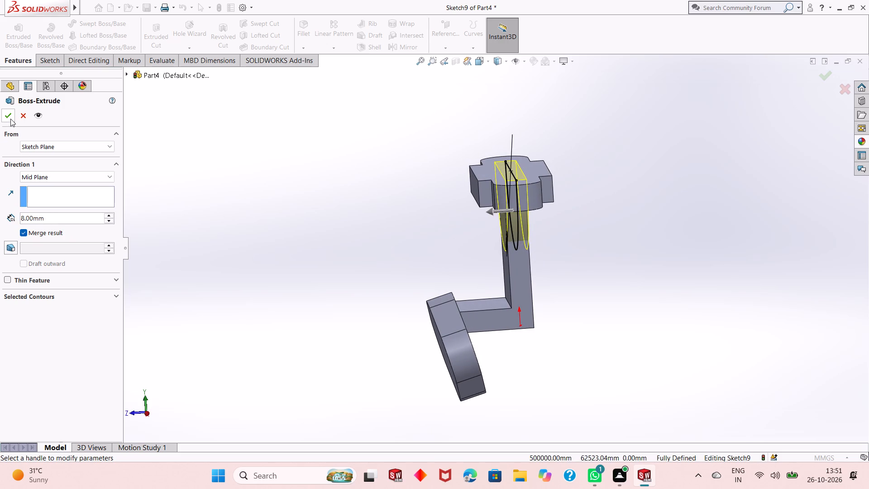
{"action": "left_click", "coordinate": [11, 118]}
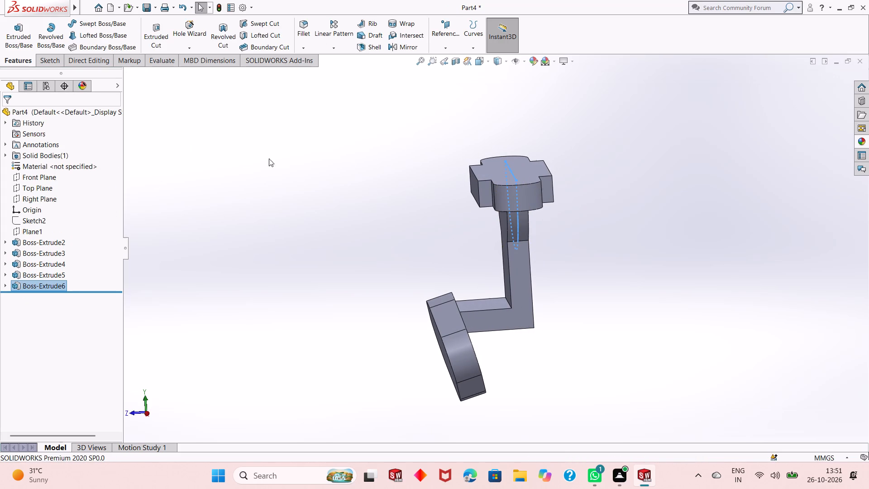
Examine the new semicircular boss beneath the flange and the flange's front face from several angles.
{"action": "middle_click_drag", "start_coordinate": [544, 261], "coordinate": [555, 254]}
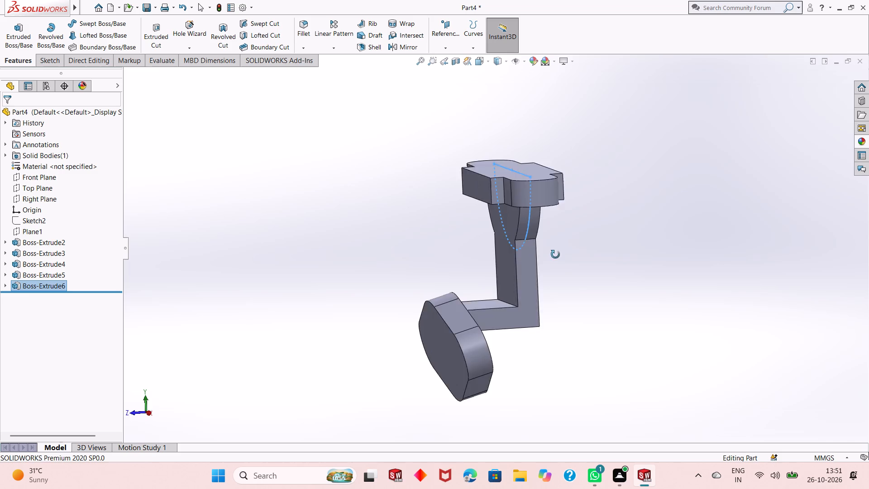
{"action": "middle_click_drag", "start_coordinate": [555, 254], "coordinate": [591, 251]}
{"action": "left_click", "coordinate": [591, 251]}
{"action": "middle_click_drag", "start_coordinate": [593, 251], "coordinate": [600, 254]}
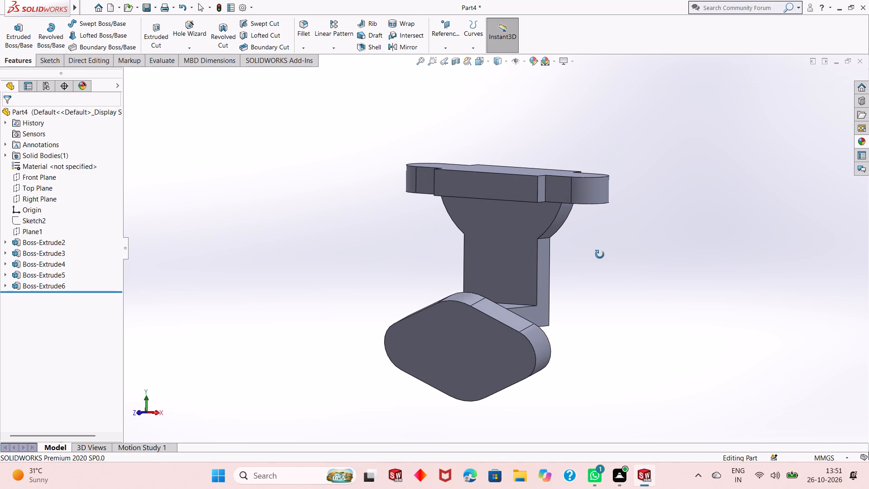
{"action": "middle_click_drag", "start_coordinate": [600, 254], "coordinate": [603, 255]}
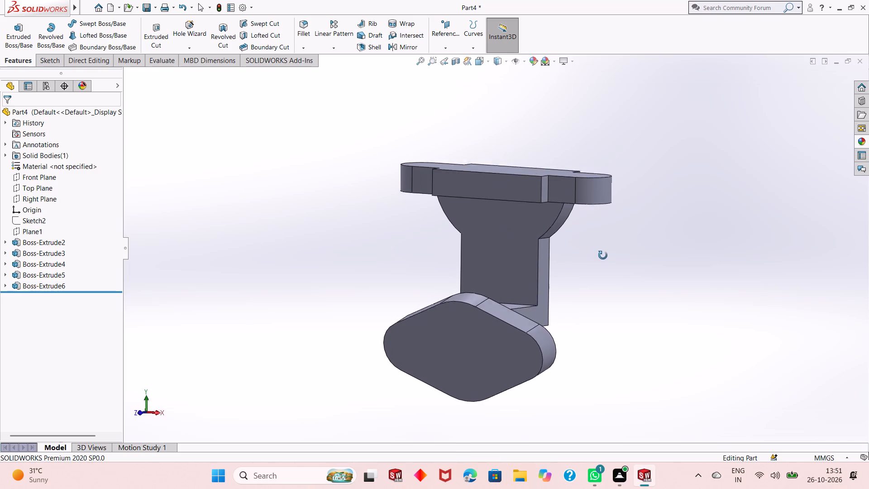
{"action": "middle_click_drag", "start_coordinate": [603, 255], "coordinate": [613, 245]}
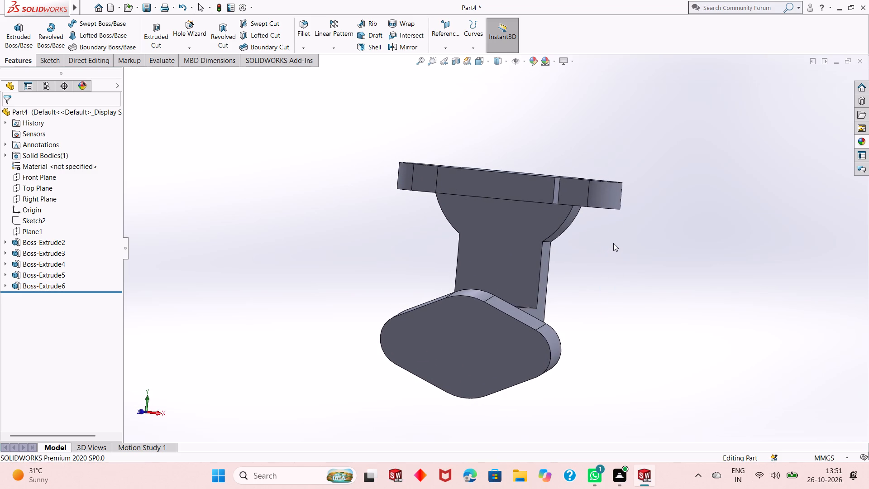
{"action": "left_click", "coordinate": [487, 186]}
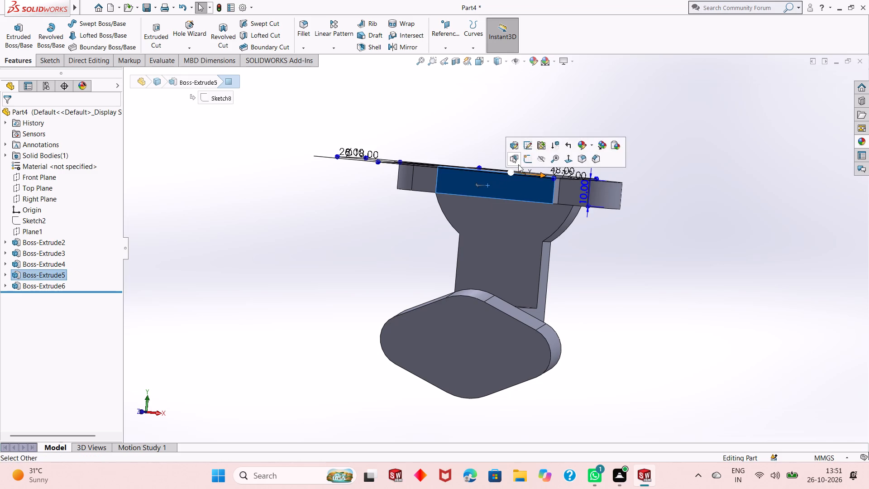
{"action": "left_click", "coordinate": [595, 249]}
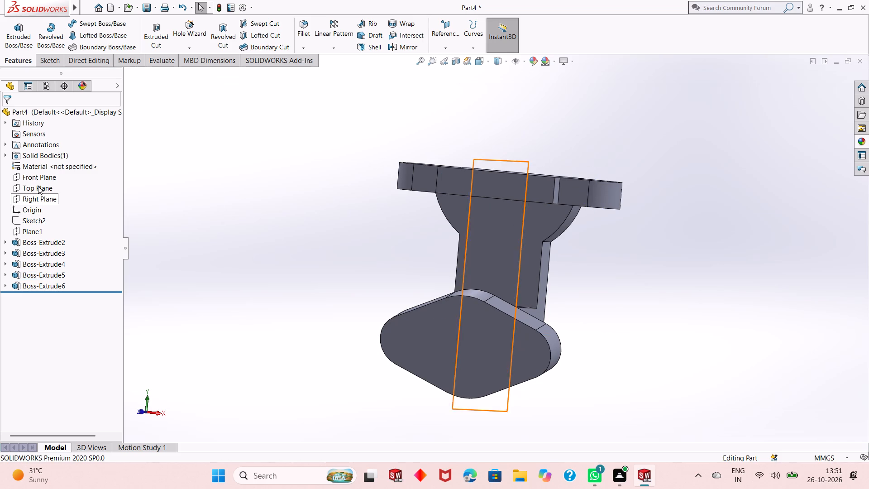
Start a sketch on the Front Plane and draw a circle about 49 mm in diameter centred on the midpoint of the flange's top edge.
{"action": "left_click", "coordinate": [40, 182]}
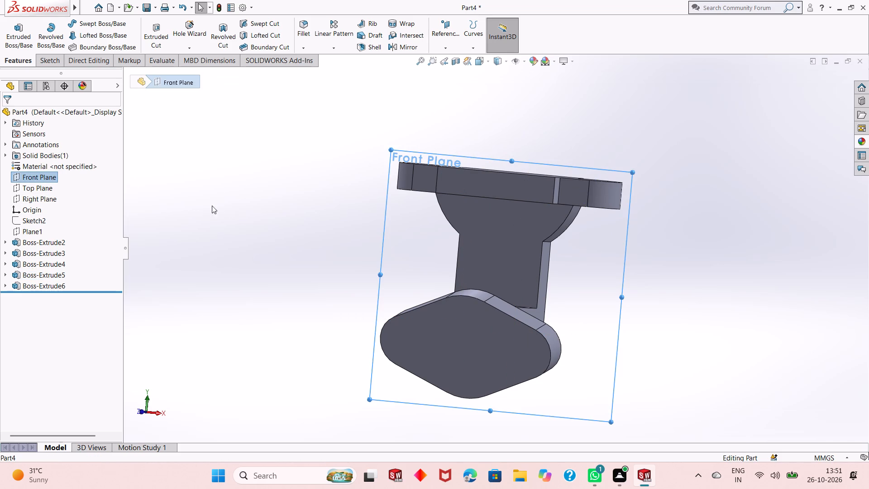
{"action": "middle_click_drag", "start_coordinate": [259, 211], "coordinate": [249, 270]}
{"action": "right_click", "coordinate": [413, 230]}
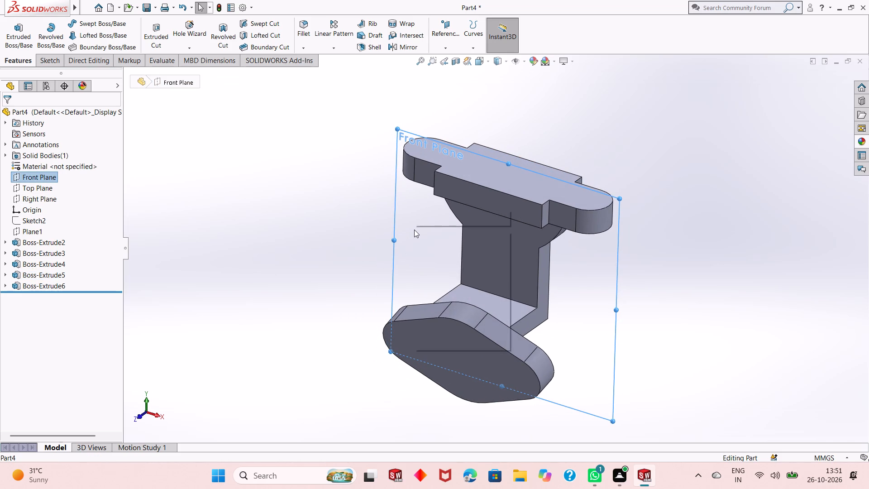
{"action": "left_click", "coordinate": [433, 220]}
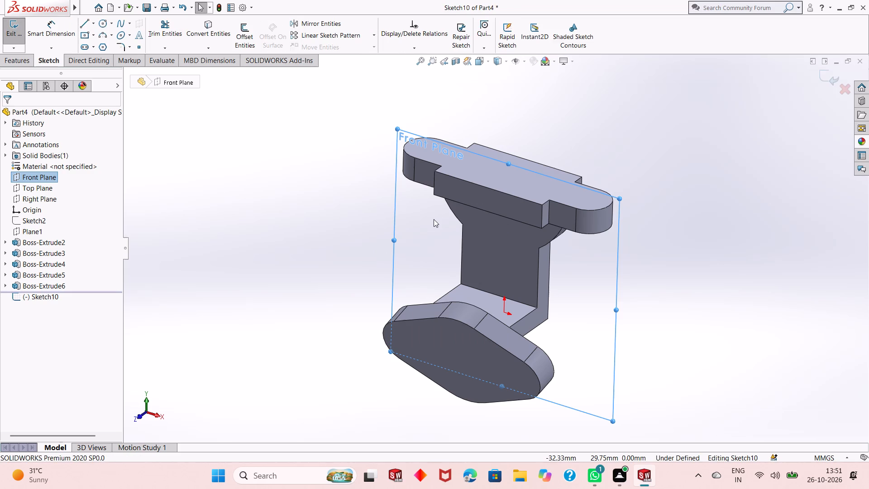
{"action": "key", "text": "ctrl+8"}
{"action": "scroll", "coordinate": [434, 219], "scroll_direction": "up", "scroll_amount": 3}
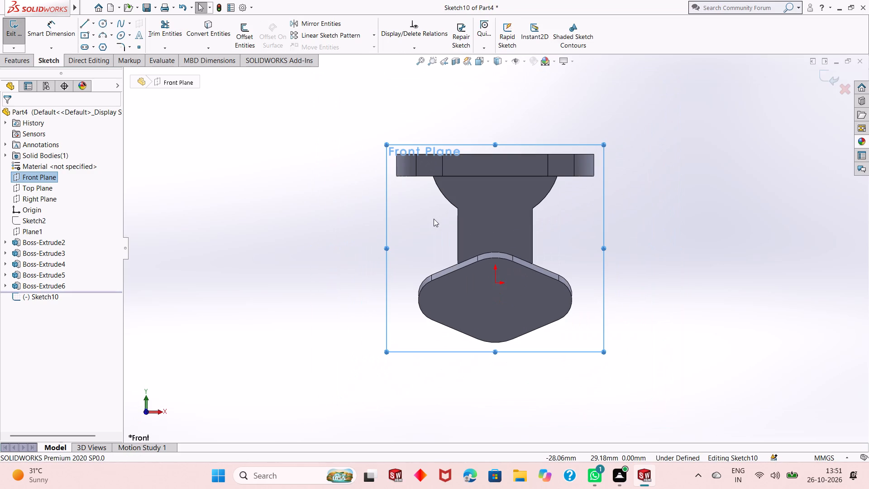
{"action": "left_click", "coordinate": [302, 175]}
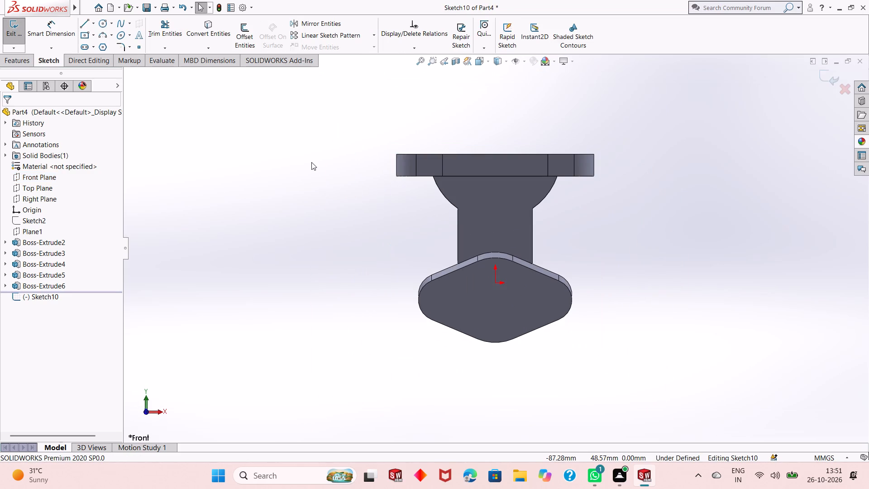
{"action": "left_click", "coordinate": [100, 22]}
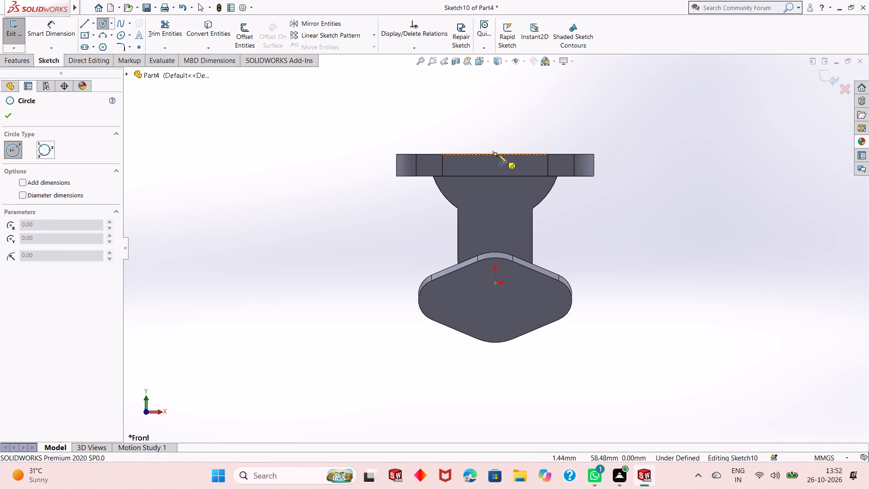
{"action": "left_click", "coordinate": [495, 154]}
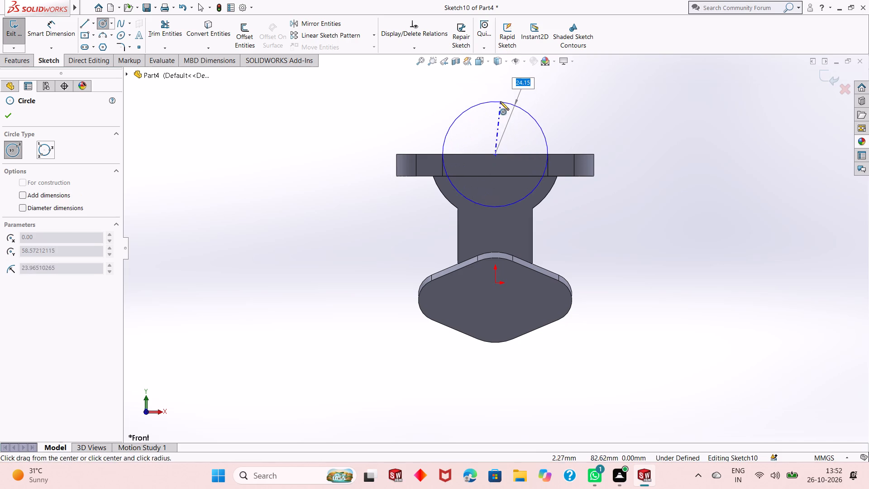
{"action": "left_click_drag", "start_coordinate": [499, 101], "coordinate": [499, 96]}
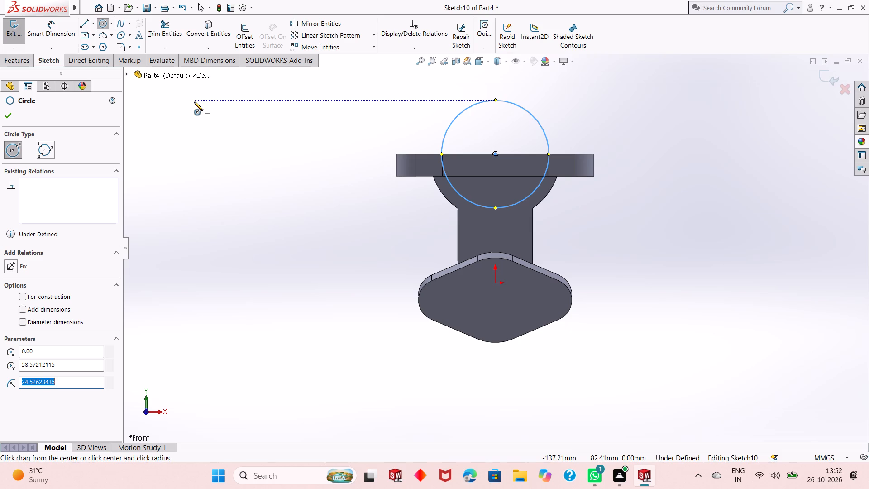
{"action": "right_click", "coordinate": [194, 102]}
{"action": "left_click", "coordinate": [205, 110]}
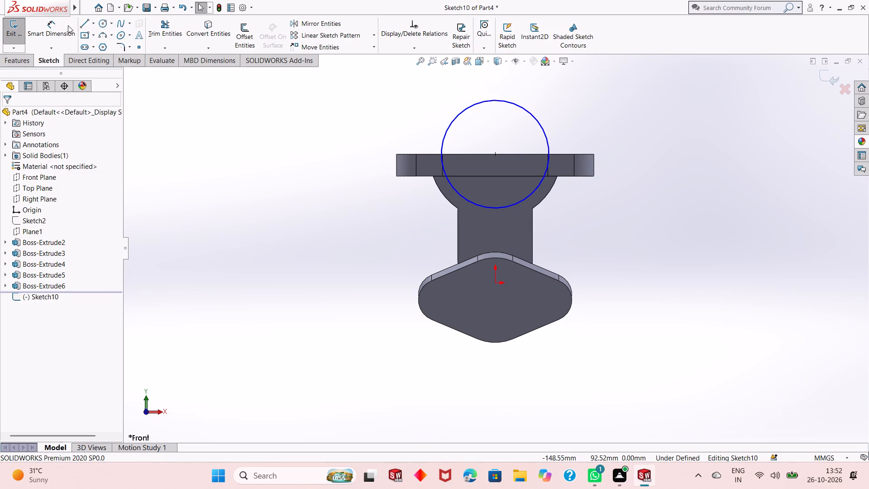
Dimension the new circle's diameter as 48 mm.
{"action": "left_click", "coordinate": [68, 25]}
{"action": "left_click", "coordinate": [457, 192]}
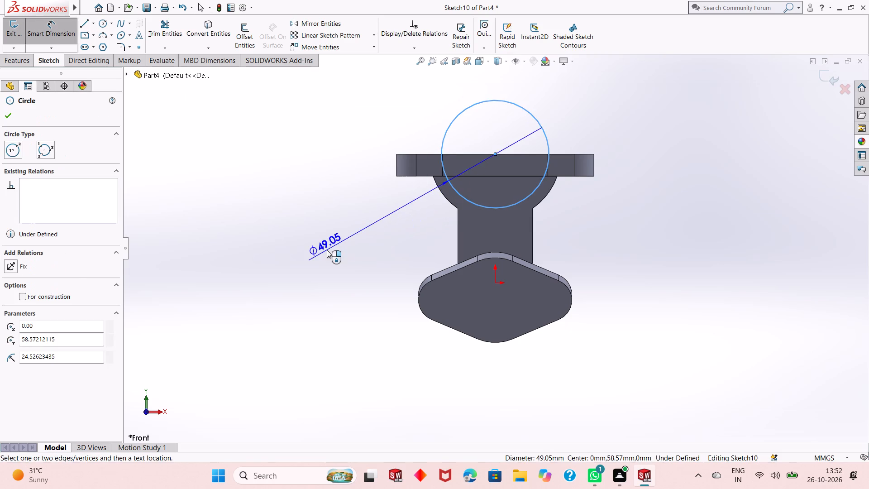
{"action": "left_click", "coordinate": [326, 250]}
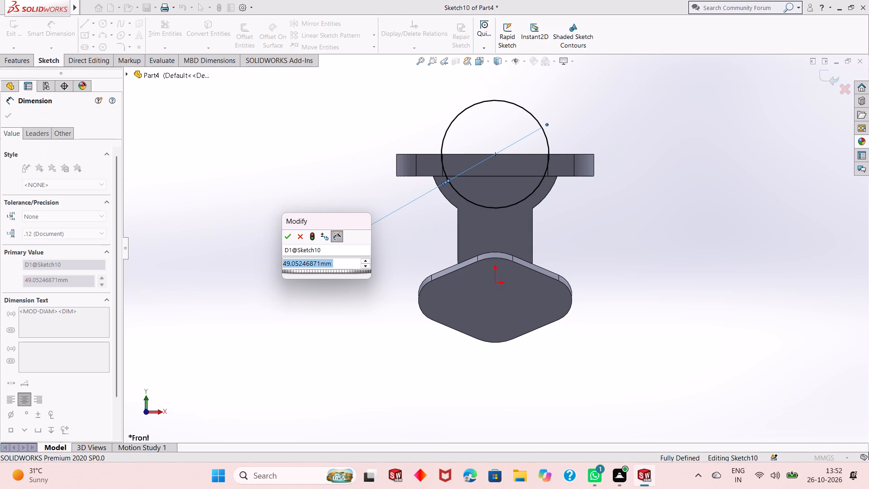
{"action": "type", "text": "48"}
{"action": "key", "text": "Return"}
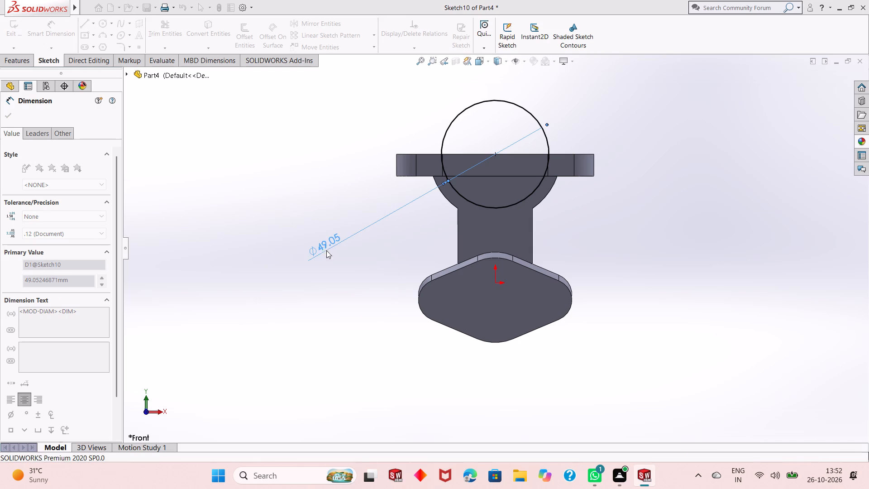
{"action": "right_click", "coordinate": [250, 177]}
{"action": "left_click", "coordinate": [258, 203]}
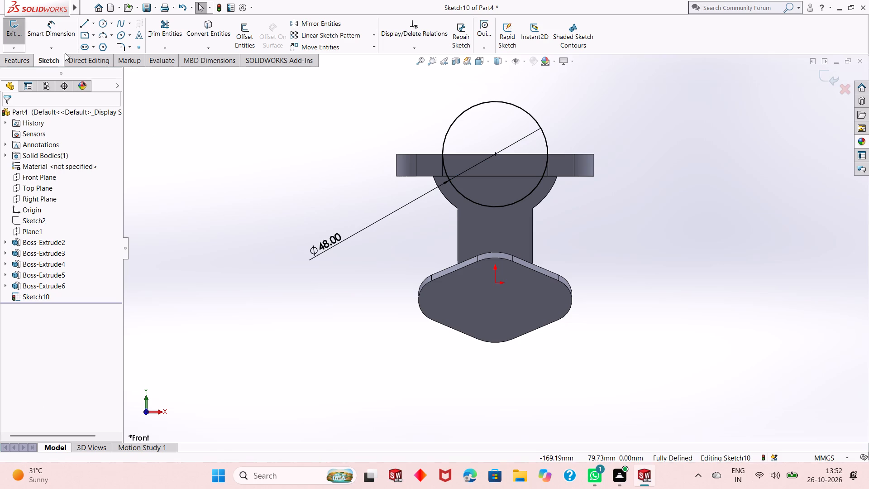
Draw a 48 mm horizontal line across the circle through its centre, along the flange's top edge.
{"action": "left_click", "coordinate": [87, 22]}
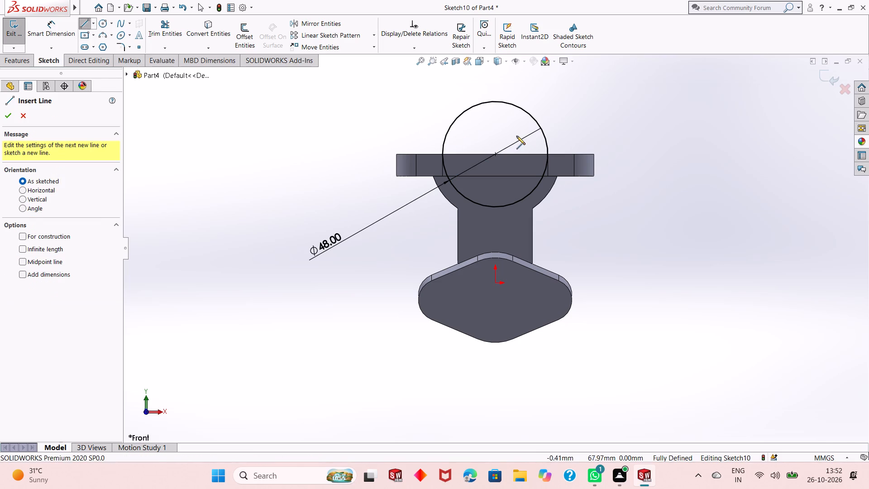
{"action": "scroll", "coordinate": [519, 136], "scroll_direction": "down", "scroll_amount": 4}
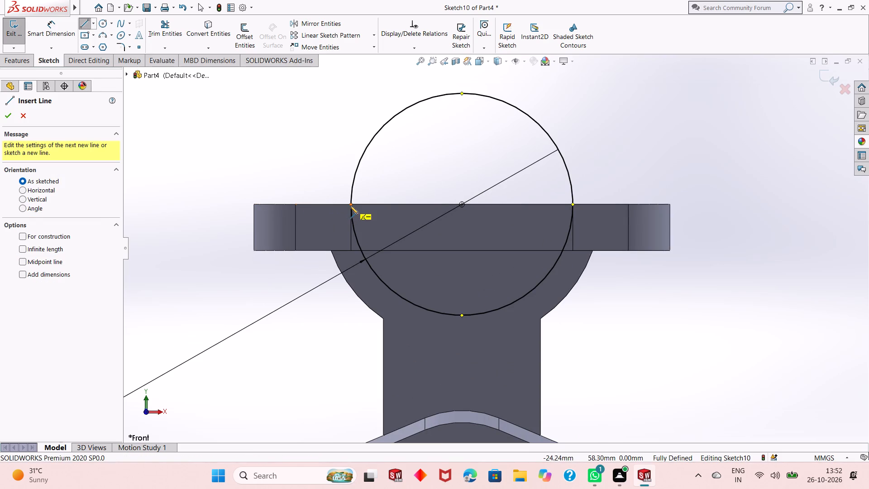
{"action": "left_click", "coordinate": [350, 206]}
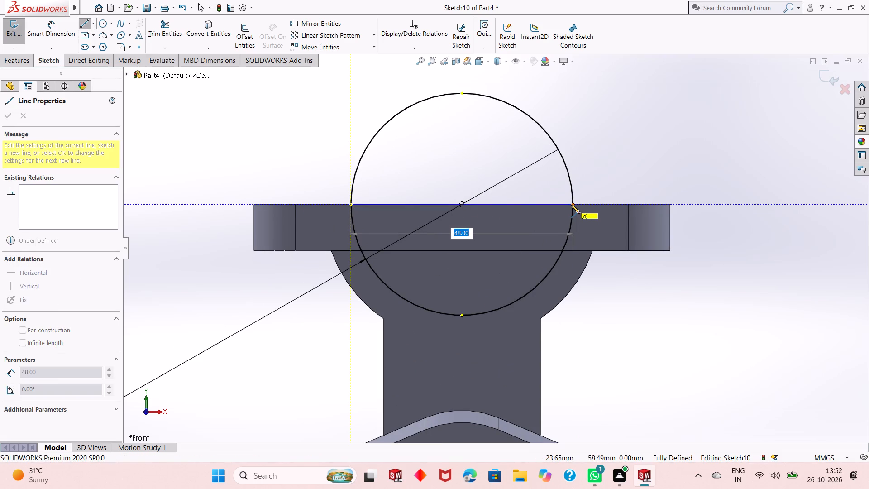
{"action": "left_click", "coordinate": [571, 205]}
{"action": "right_click", "coordinate": [636, 153]}
{"action": "left_click", "coordinate": [646, 157]}
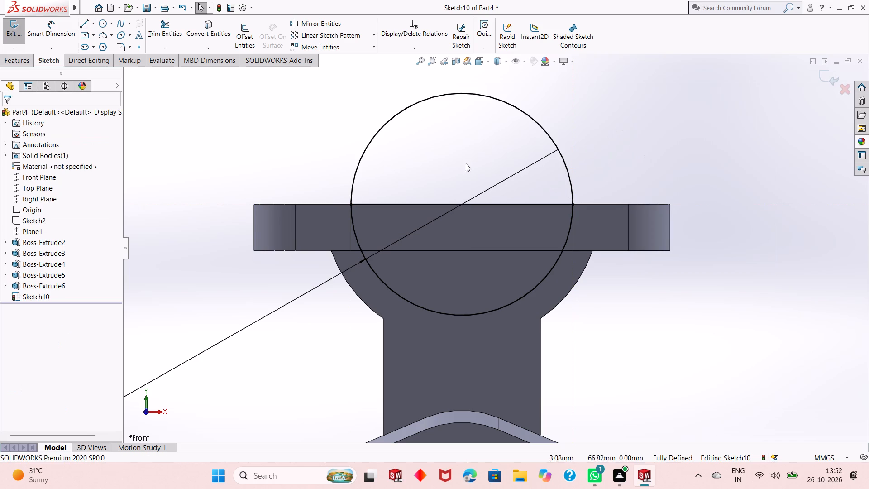
Trim away the upper half of the 48 mm circle to leave a closed semicircle below the line.
{"action": "left_click", "coordinate": [158, 24]}
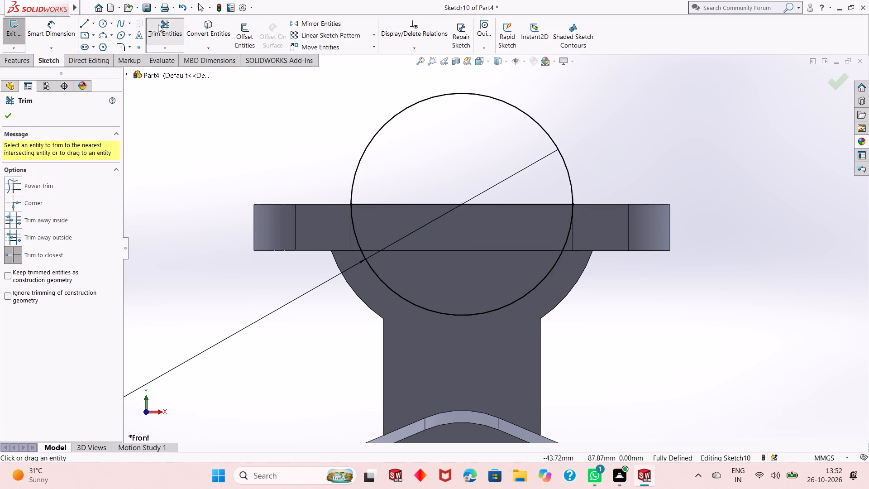
{"action": "left_click", "coordinate": [448, 96]}
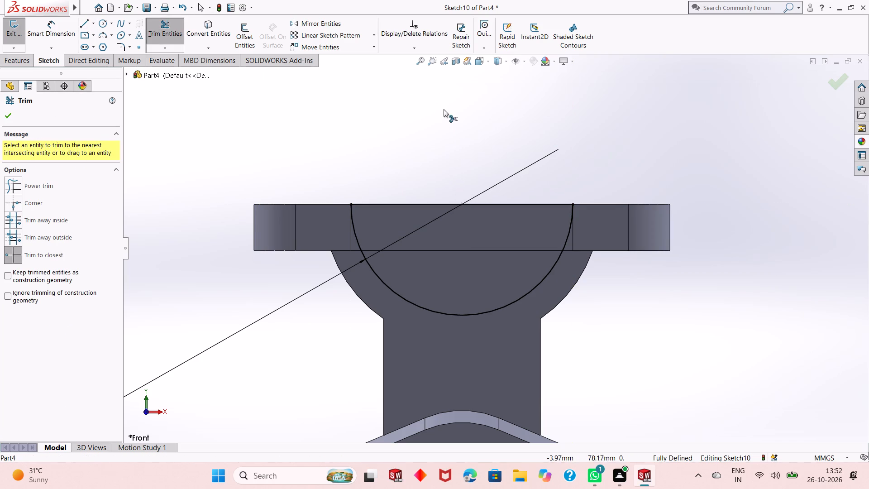
{"action": "right_click", "coordinate": [444, 109]}
{"action": "left_click", "coordinate": [456, 137]}
{"action": "scroll", "coordinate": [452, 129], "scroll_direction": "down", "scroll_amount": 2}
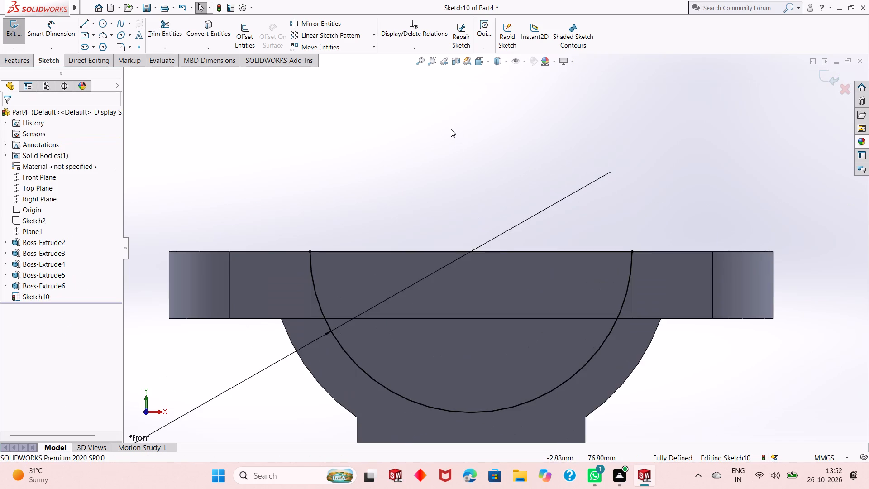
{"action": "scroll", "coordinate": [451, 129], "scroll_direction": "up", "scroll_amount": 8}
{"action": "scroll", "coordinate": [514, 353], "scroll_direction": "down", "scroll_amount": 2}
{"action": "scroll", "coordinate": [491, 311], "scroll_direction": "down", "scroll_amount": 1}
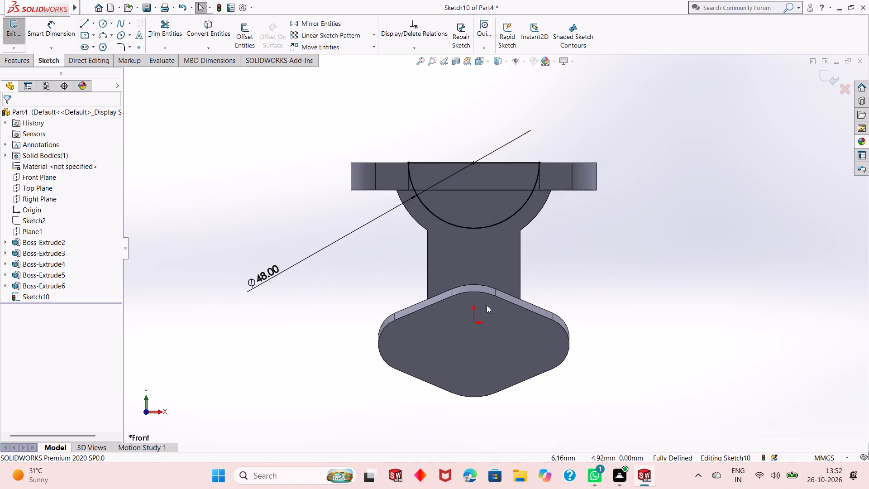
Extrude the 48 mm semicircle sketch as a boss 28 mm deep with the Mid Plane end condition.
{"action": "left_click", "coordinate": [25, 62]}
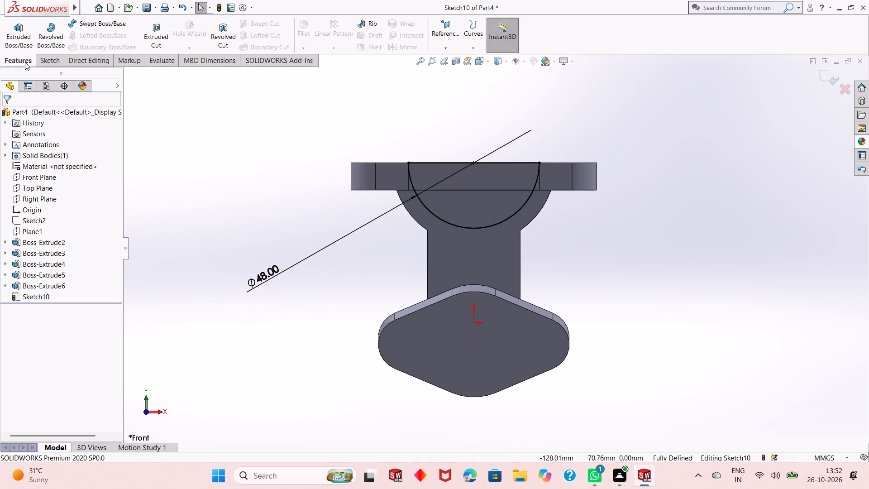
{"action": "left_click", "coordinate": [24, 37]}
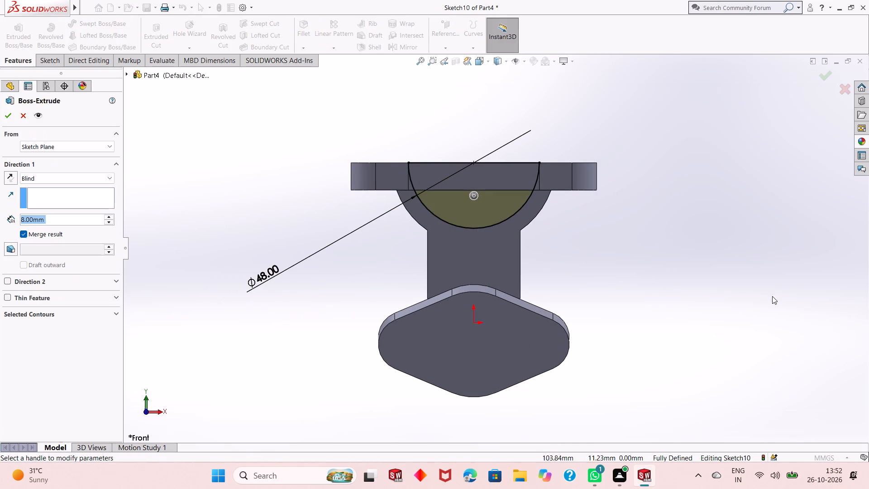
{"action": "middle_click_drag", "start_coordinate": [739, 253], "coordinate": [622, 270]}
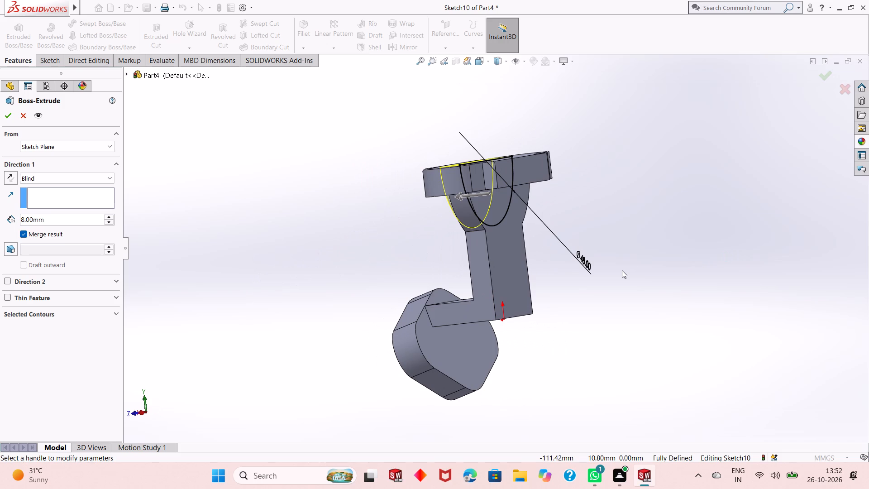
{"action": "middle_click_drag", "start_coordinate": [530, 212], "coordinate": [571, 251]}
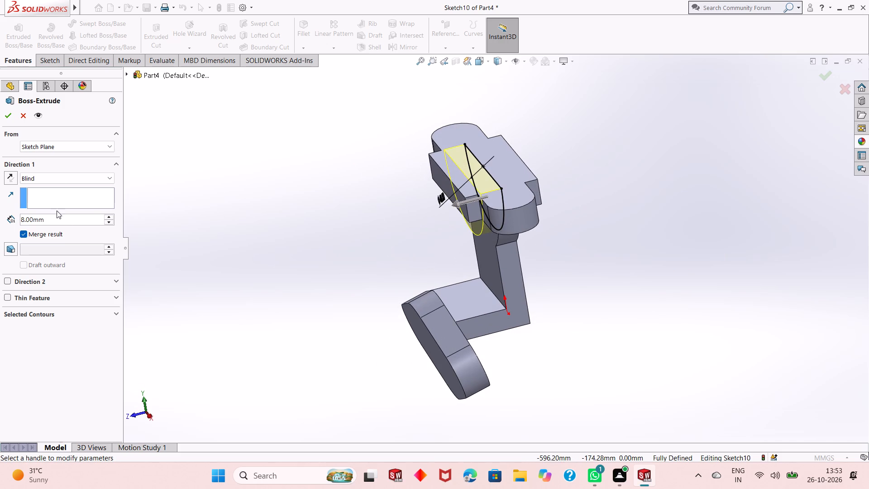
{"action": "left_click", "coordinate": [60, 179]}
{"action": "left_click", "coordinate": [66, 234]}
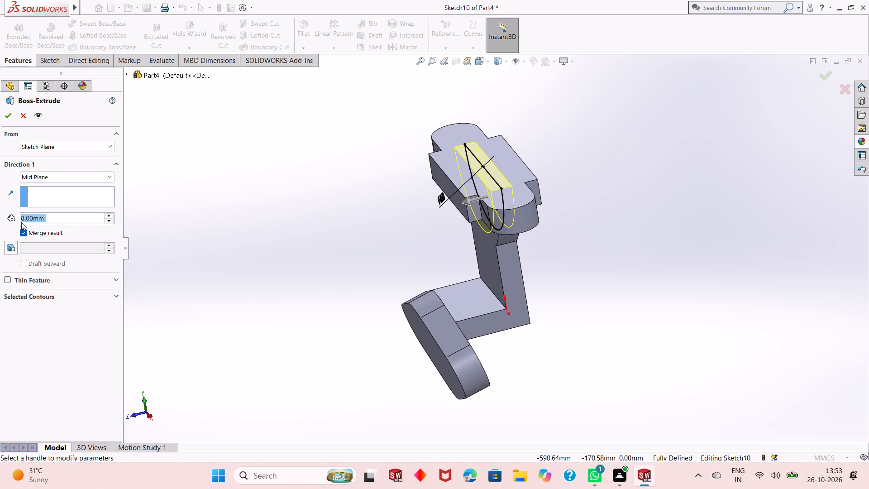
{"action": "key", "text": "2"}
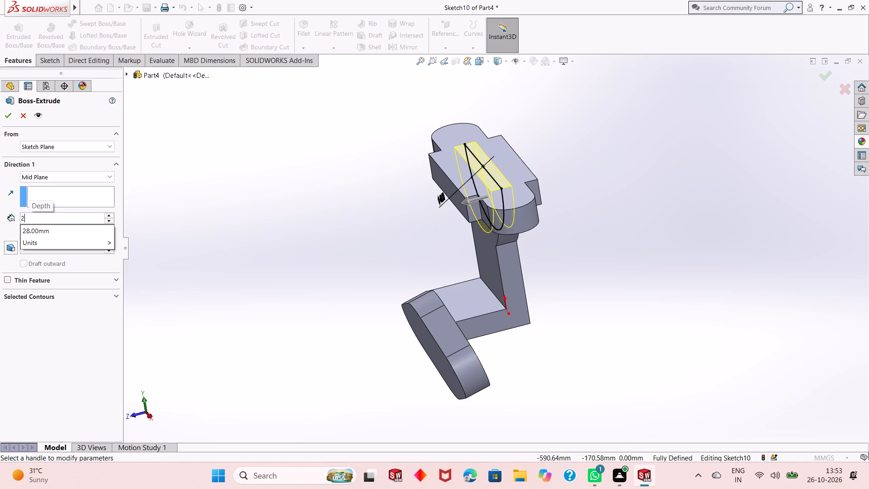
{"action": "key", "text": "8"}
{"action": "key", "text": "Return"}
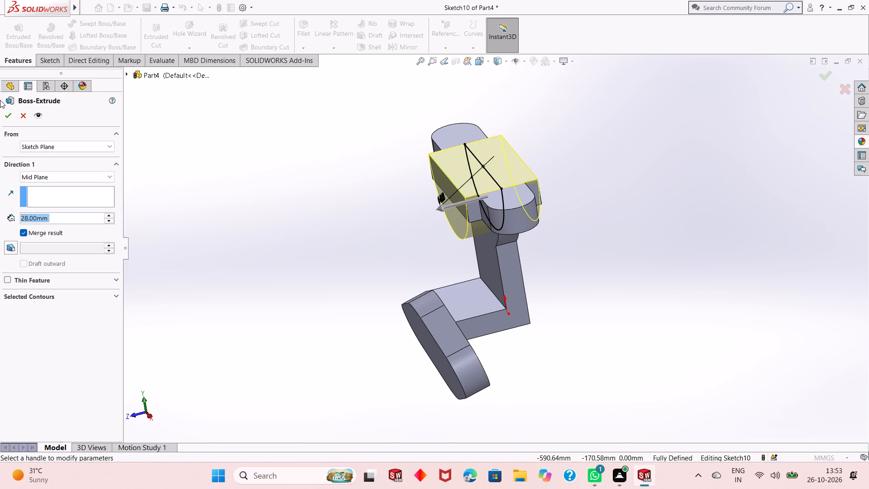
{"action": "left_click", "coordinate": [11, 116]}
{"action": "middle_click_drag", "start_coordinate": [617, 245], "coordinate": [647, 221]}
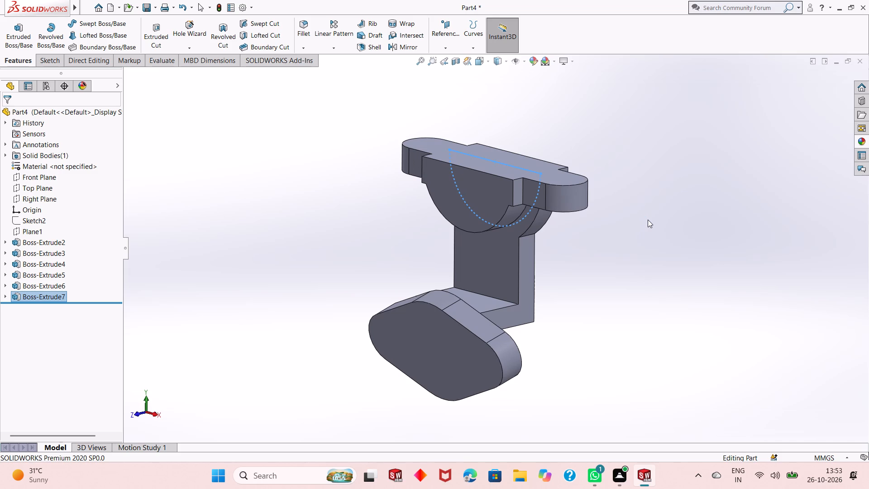
Undo the semicircle's 28 mm extrusion and the whole 48 mm semicircle sketch on the Front Plane.
{"action": "key", "text": "ctrl+z"}
{"action": "key", "text": "ctrl+z"}
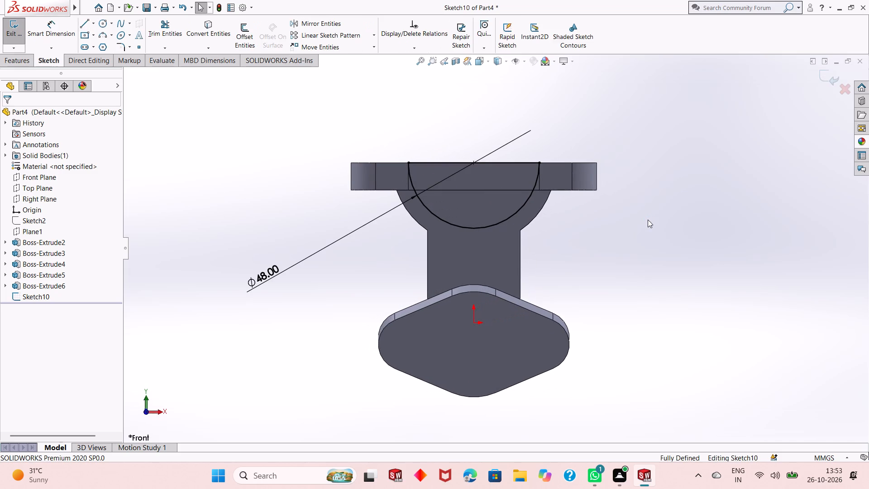
{"action": "key", "text": "ctrl+z"}
{"action": "key", "text": "ctrl+z"}
{"action": "key", "text": "ctrl+z"}
{"action": "key", "text": "ctrl+z"}
{"action": "key", "text": "ctrl+z"}
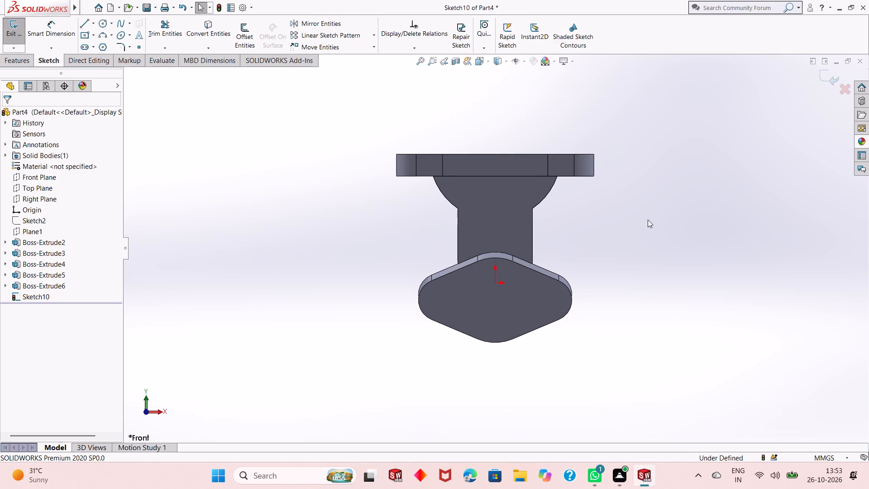
{"action": "middle_click_drag", "start_coordinate": [611, 182], "coordinate": [563, 223]}
{"action": "key", "text": "ctrl+z"}
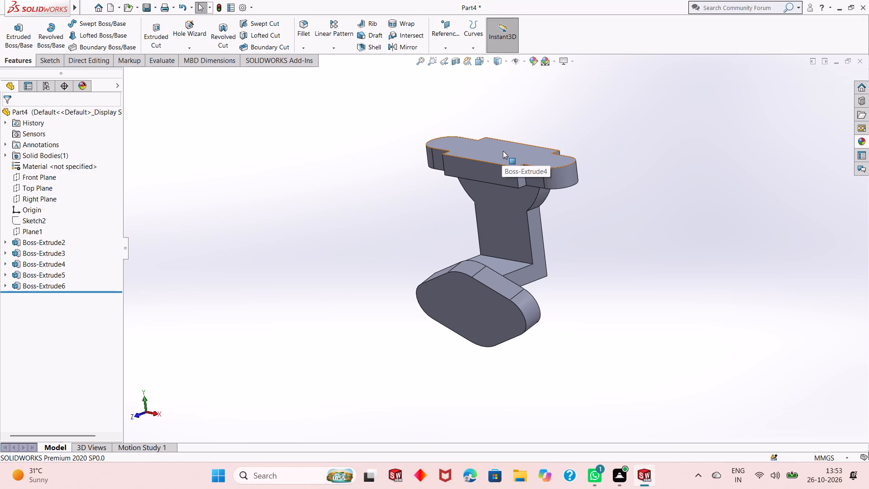
Undo the 60 mm semicircular boss with its sketch and the flange extrusion, back to the open flange profile sketch.
{"action": "key", "text": "ctrl+z"}
{"action": "key", "text": "ctrl+z"}
{"action": "key", "text": "ctrl+z"}
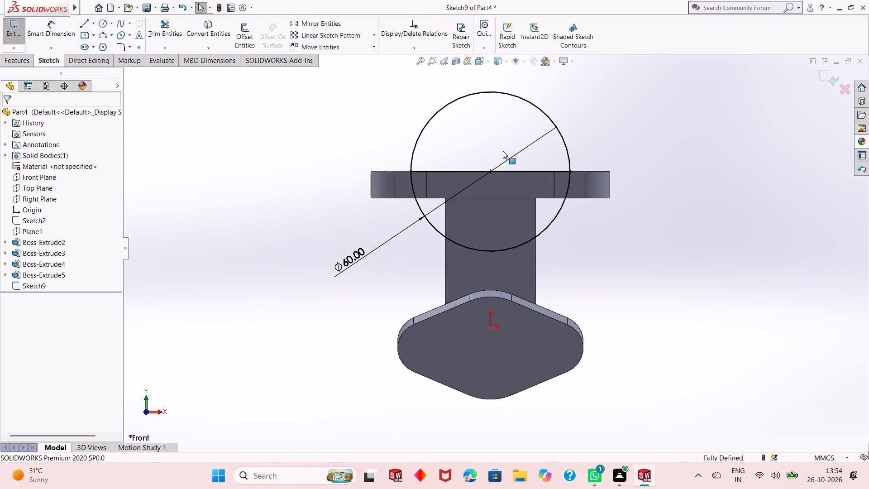
{"action": "key", "text": "ctrl+z"}
{"action": "key", "text": "ctrl+z"}
{"action": "key", "text": "ctrl+z"}
{"action": "key", "text": "ctrl+z"}
{"action": "key", "text": "ctrl+z"}
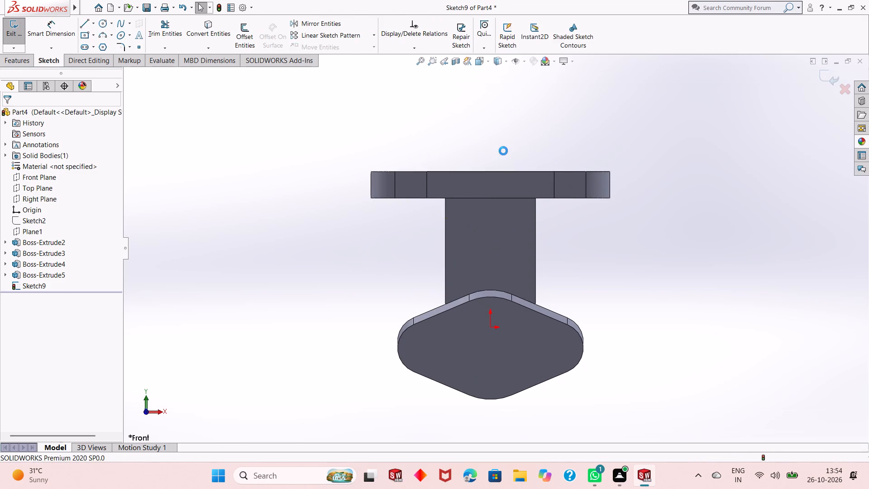
{"action": "key", "text": "ctrl+z"}
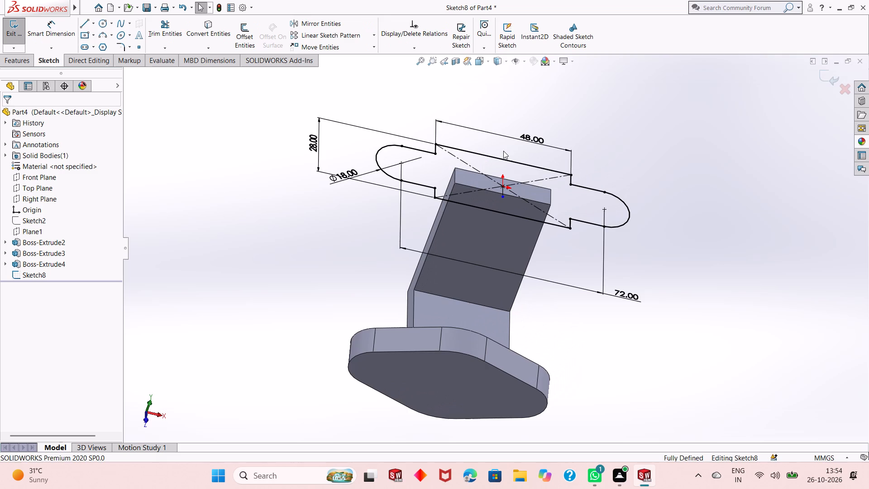
View the flange profile sketch face-on and set its 28 mm rectangle dimension to 8 mm.
{"action": "key", "text": "ctrl+8"}
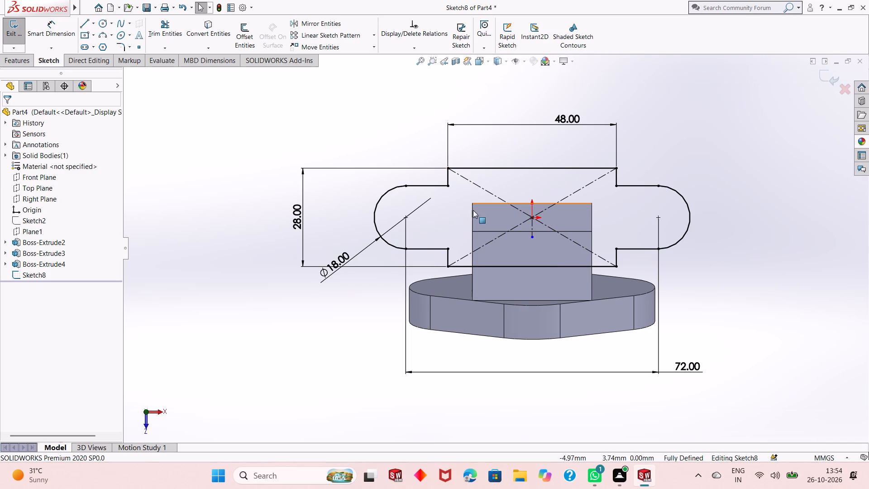
{"action": "double_click", "coordinate": [302, 222]}
{"action": "key", "text": "8"}
{"action": "key", "text": "Return"}
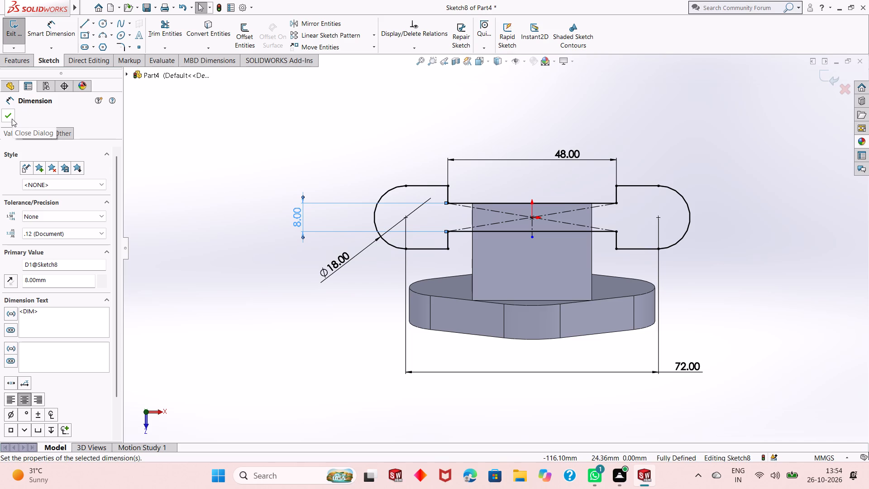
{"action": "left_click", "coordinate": [12, 119]}
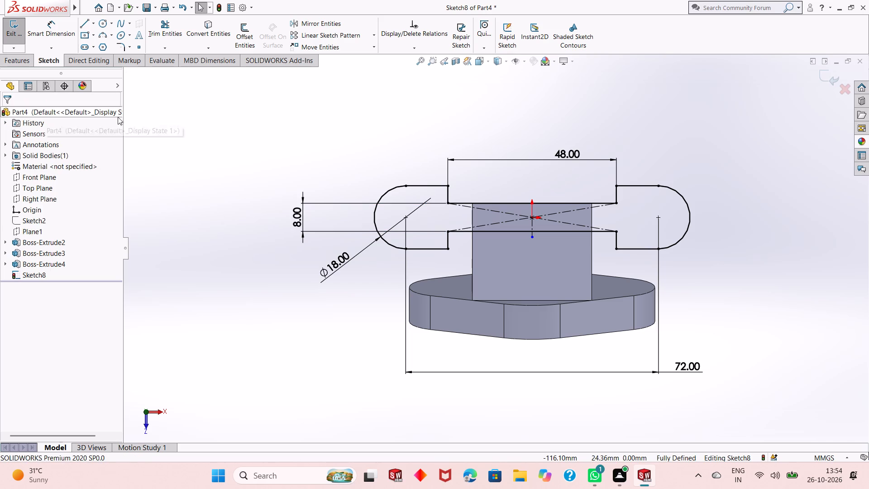
Delete the arcs and lines forming the rounded lugs at both ends of the flange profile, including their associated dimensions.
{"action": "left_click", "coordinate": [449, 191]}
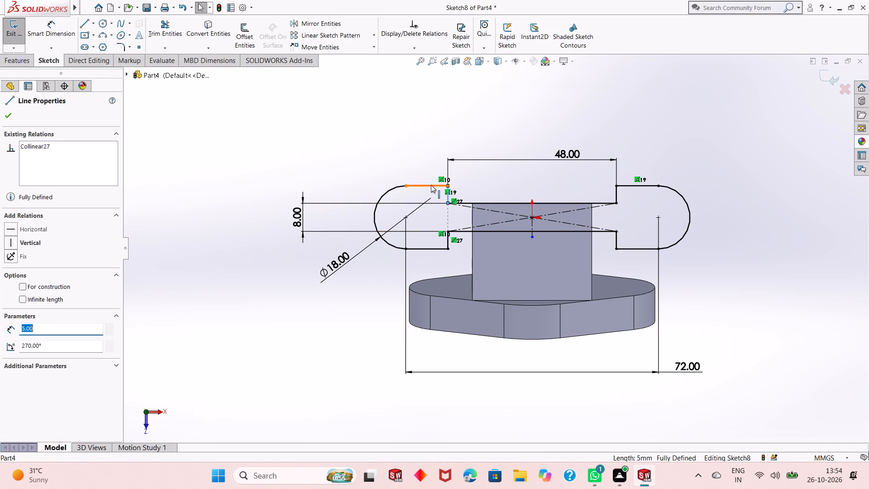
{"action": "left_click", "coordinate": [431, 185], "text": "ctrl"}
{"action": "left_click", "coordinate": [391, 194], "text": "ctrl"}
{"action": "left_click", "coordinate": [390, 189], "text": "ctrl"}
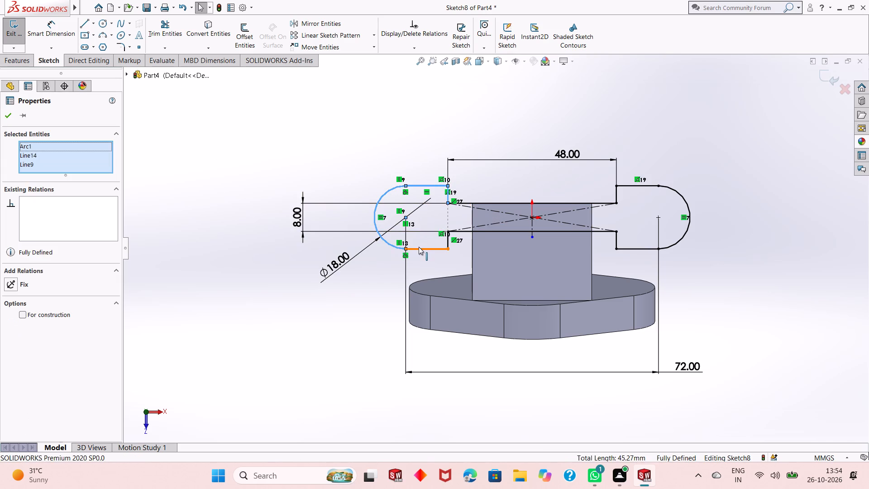
{"action": "left_click", "coordinate": [419, 248], "text": "ctrl"}
{"action": "left_click", "coordinate": [446, 239], "text": "ctrl"}
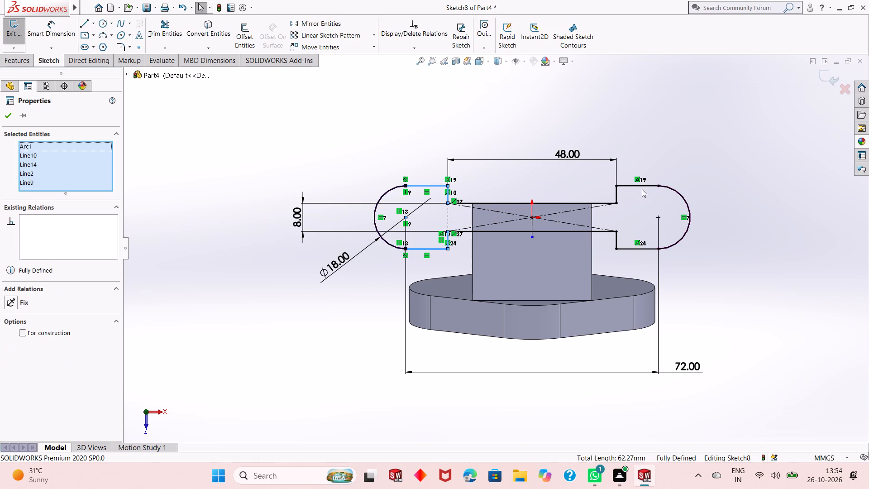
{"action": "left_click", "coordinate": [640, 187], "text": "ctrl"}
{"action": "left_click", "coordinate": [614, 190], "text": "ctrl"}
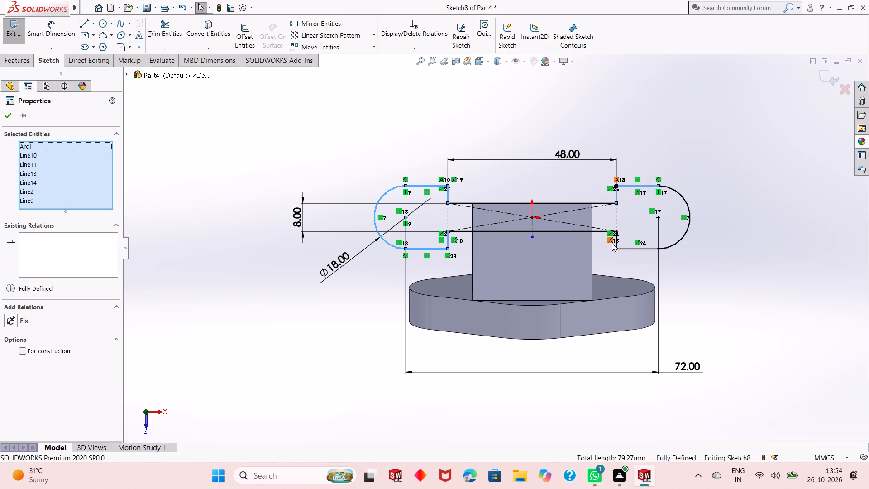
{"action": "left_click", "coordinate": [612, 243], "text": "ctrl"}
{"action": "left_click", "coordinate": [615, 244], "text": "ctrl"}
{"action": "left_click", "coordinate": [627, 246], "text": "ctrl"}
{"action": "left_click", "coordinate": [639, 249], "text": "ctrl"}
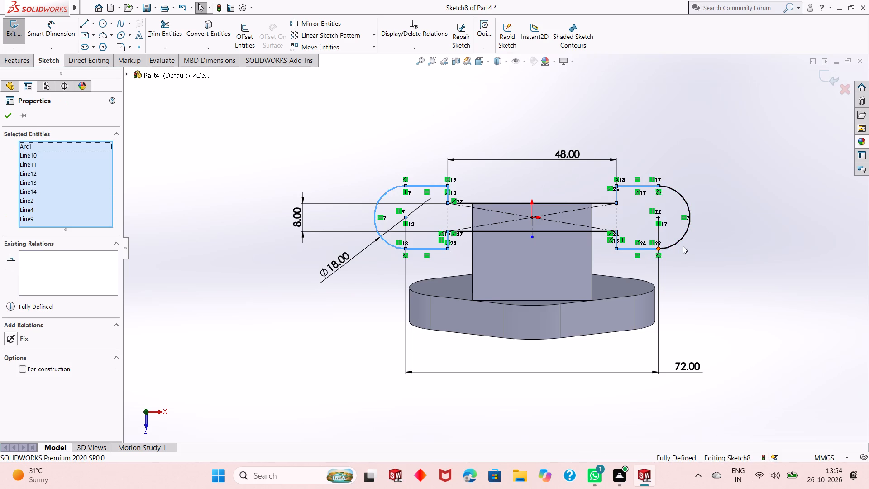
{"action": "left_click", "coordinate": [683, 241], "text": "ctrl"}
{"action": "right_click", "coordinate": [734, 125]}
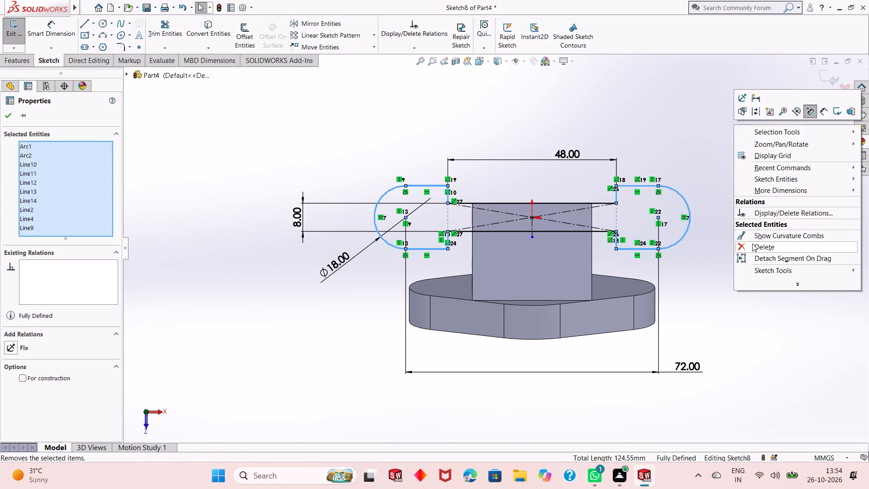
{"action": "left_click", "coordinate": [752, 244]}
{"action": "left_click", "coordinate": [374, 243]}
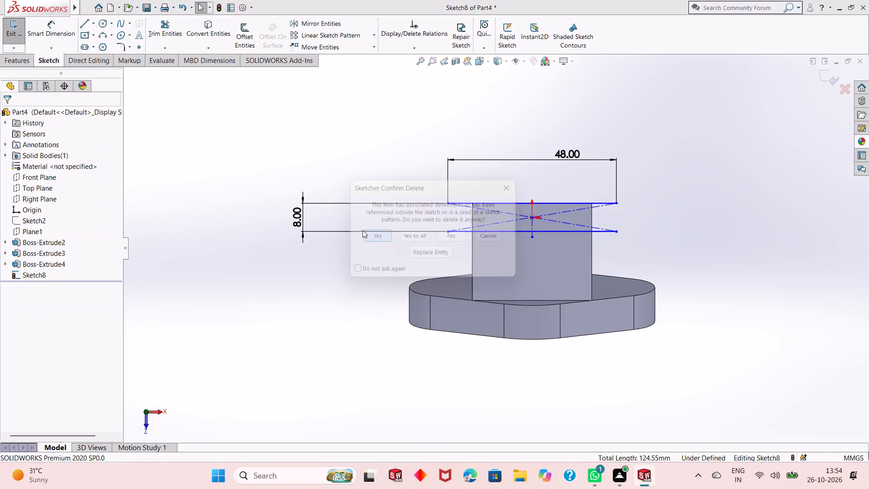
Close both open ends of the 48 mm by 8 mm rectangle with 8 mm lines between its corners.
{"action": "left_click", "coordinate": [90, 24]}
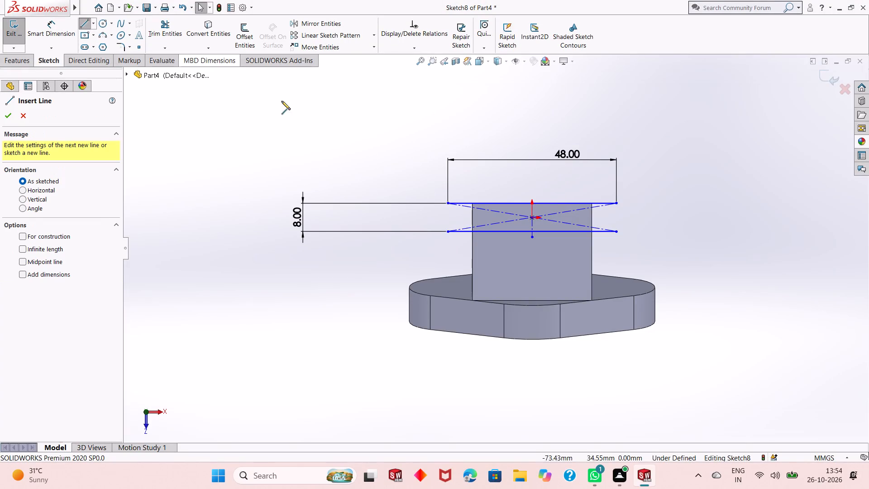
{"action": "left_click", "coordinate": [448, 203]}
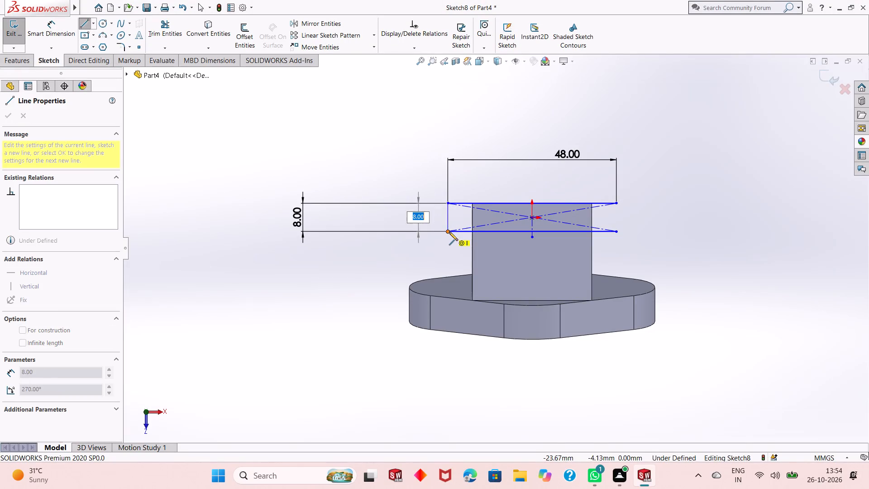
{"action": "left_click", "coordinate": [449, 232]}
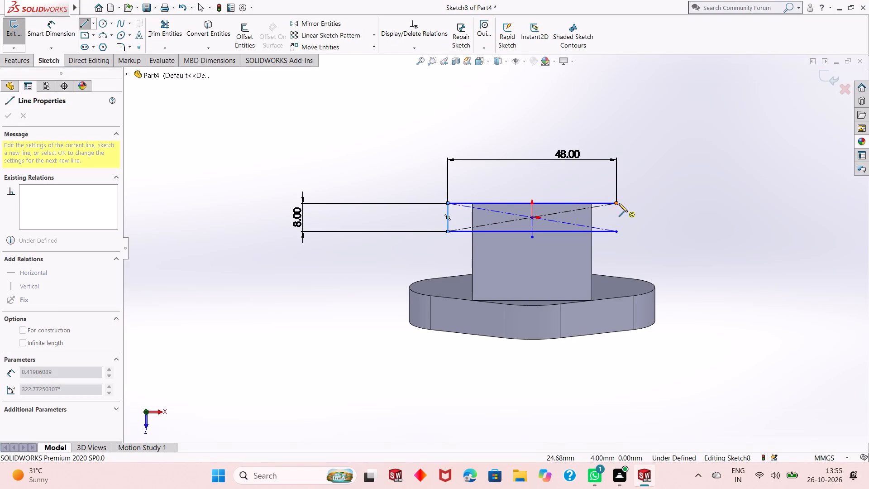
{"action": "left_click", "coordinate": [619, 203]}
{"action": "left_click", "coordinate": [615, 230]}
{"action": "right_click", "coordinate": [639, 199]}
{"action": "left_click", "coordinate": [657, 206]}
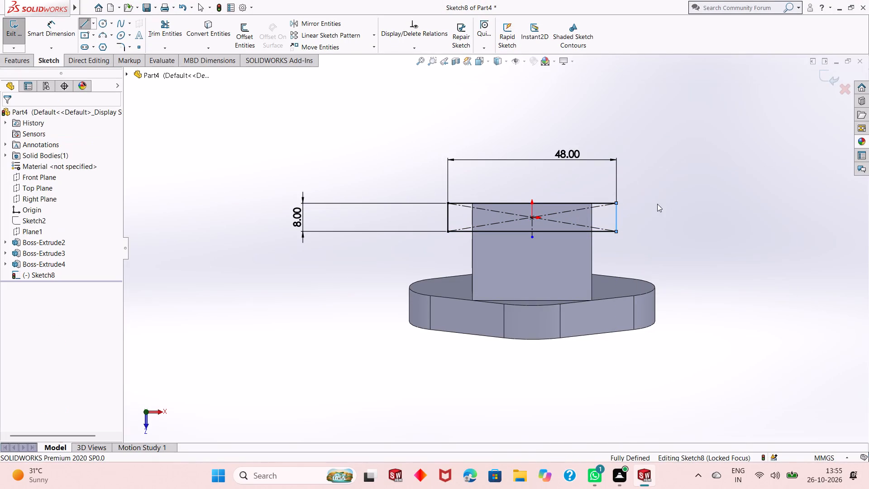
Extrude the 48 mm by 8 mm rectangle 10 mm downward along the wall, using Blind with the direction reversed.
{"action": "left_click", "coordinate": [16, 55]}
{"action": "left_click", "coordinate": [17, 34]}
{"action": "scroll", "coordinate": [509, 295], "scroll_direction": "up", "scroll_amount": 1}
{"action": "middle_click_drag", "start_coordinate": [509, 296], "coordinate": [510, 177]}
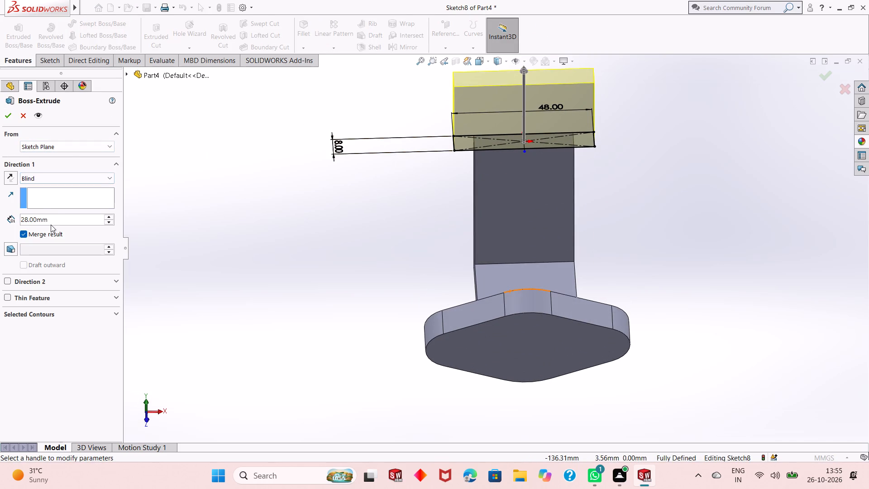
{"action": "left_click", "coordinate": [10, 180]}
{"action": "double_click", "coordinate": [77, 225]}
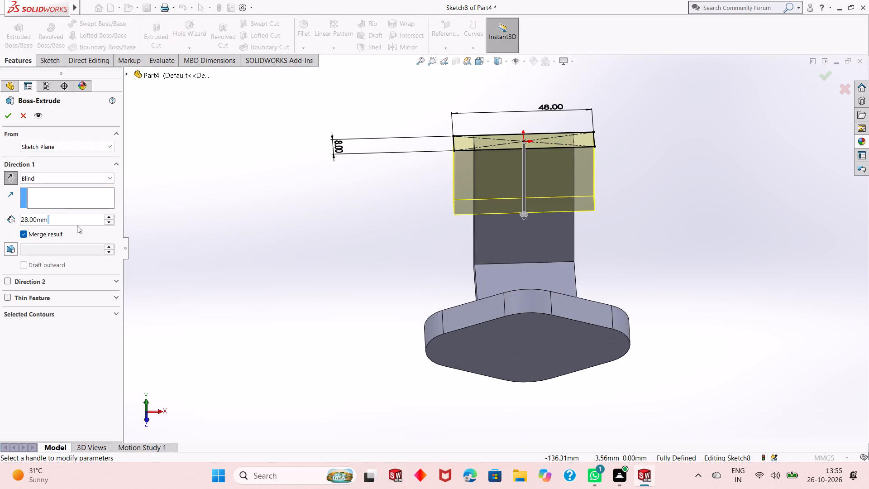
{"action": "type", "text": "10"}
{"action": "key", "text": "Return"}
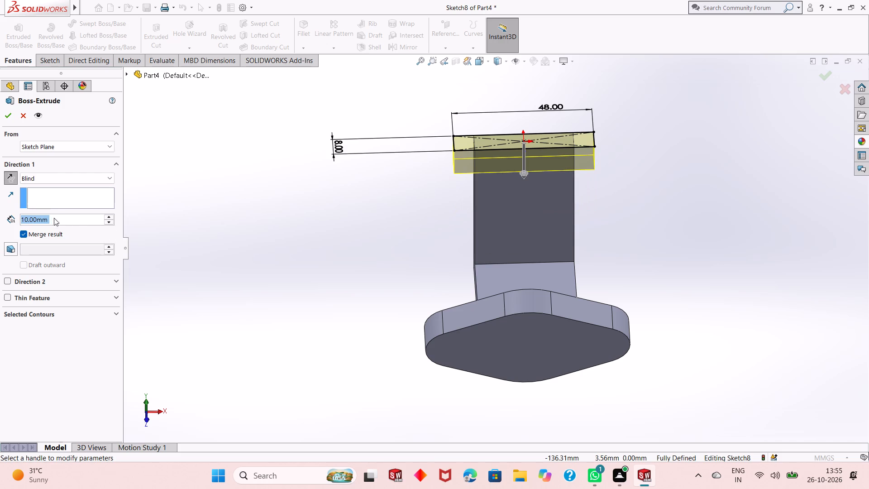
{"action": "left_click", "coordinate": [4, 117]}
{"action": "left_click", "coordinate": [327, 242]}
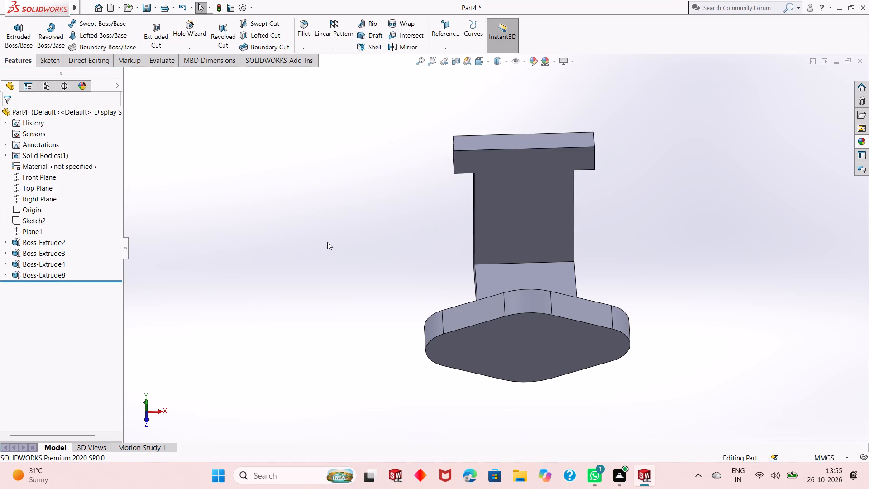
Start a sketch on the Front Plane and draw a circle of about 18 mm radius centred on the flange's top edge midpoint.
{"action": "scroll", "coordinate": [386, 254], "scroll_direction": "up", "scroll_amount": 1}
{"action": "scroll", "coordinate": [493, 243], "scroll_direction": "up", "scroll_amount": 1}
{"action": "middle_click_drag", "start_coordinate": [493, 243], "coordinate": [505, 187]}
{"action": "scroll", "coordinate": [506, 164], "scroll_direction": "down", "scroll_amount": 3}
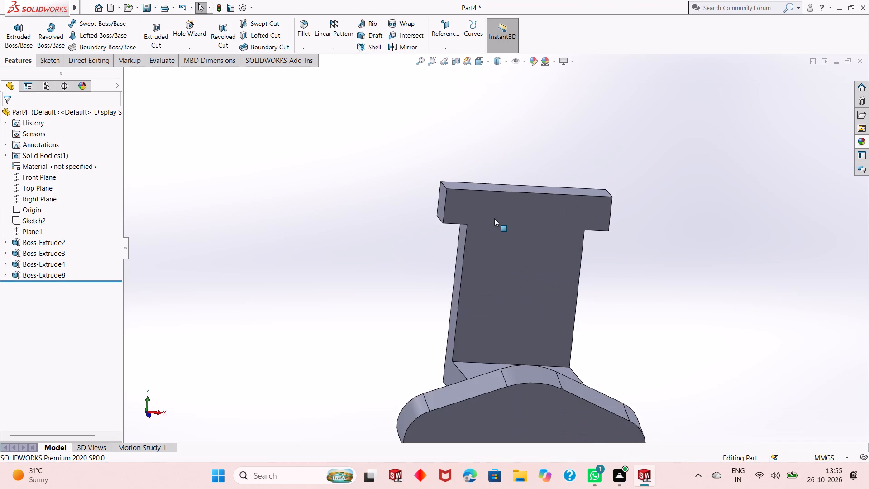
{"action": "scroll", "coordinate": [494, 221], "scroll_direction": "up", "scroll_amount": 2}
{"action": "middle_click_drag", "start_coordinate": [593, 322], "coordinate": [541, 288]}
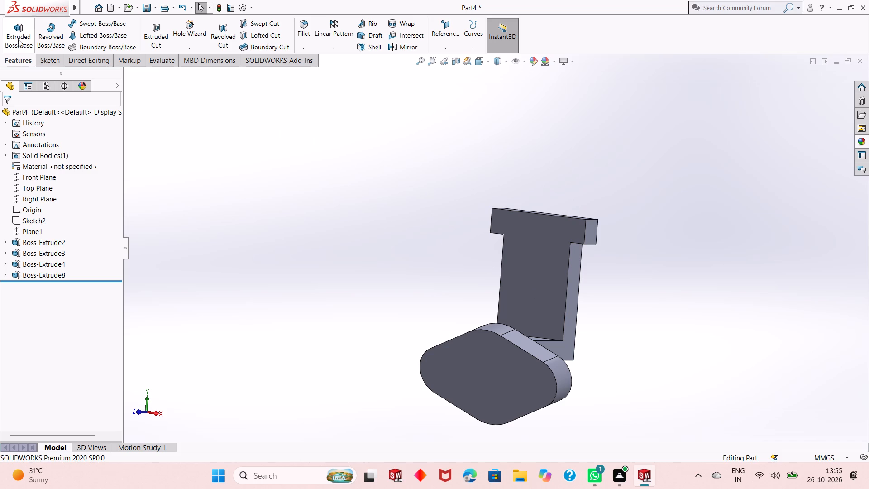
{"action": "left_click", "coordinate": [37, 181]}
{"action": "left_click", "coordinate": [44, 170]}
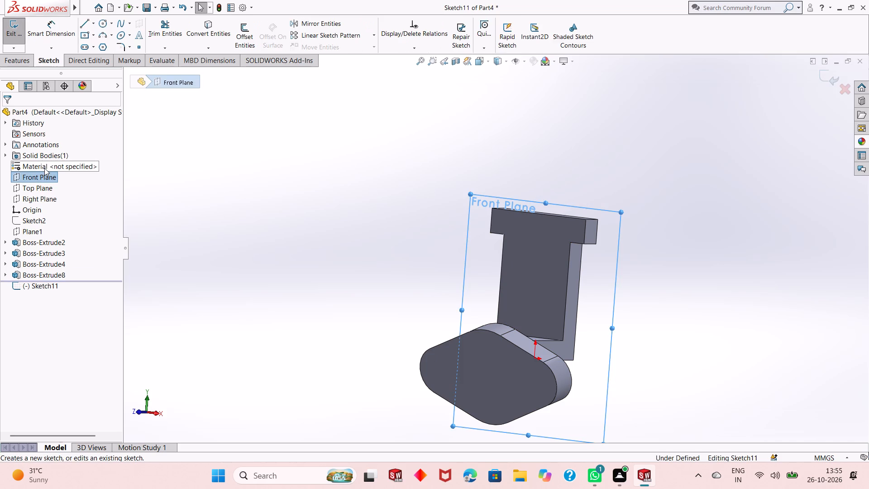
{"action": "key", "text": "ctrl+8"}
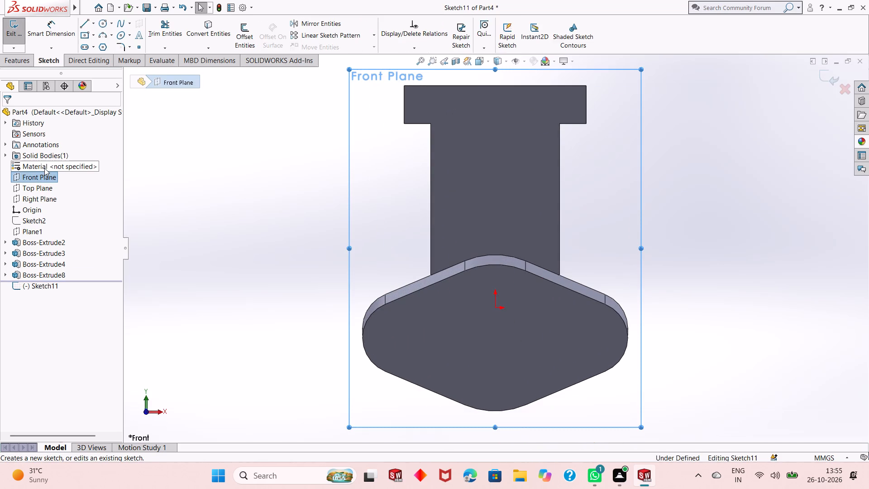
{"action": "scroll", "coordinate": [177, 163], "scroll_direction": "up", "scroll_amount": 1}
{"action": "scroll", "coordinate": [520, 219], "scroll_direction": "up", "scroll_amount": 2}
{"action": "scroll", "coordinate": [525, 182], "scroll_direction": "down", "scroll_amount": 1}
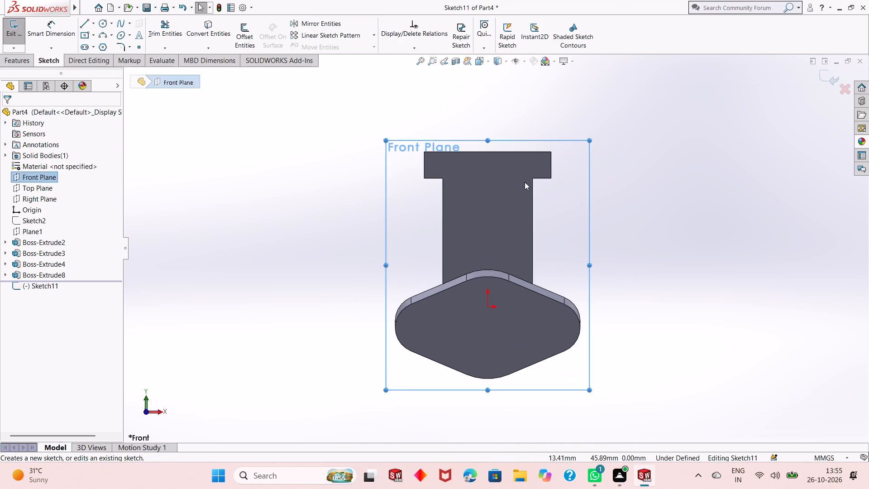
{"action": "scroll", "coordinate": [512, 165], "scroll_direction": "up", "scroll_amount": 1}
{"action": "left_click", "coordinate": [514, 139]}
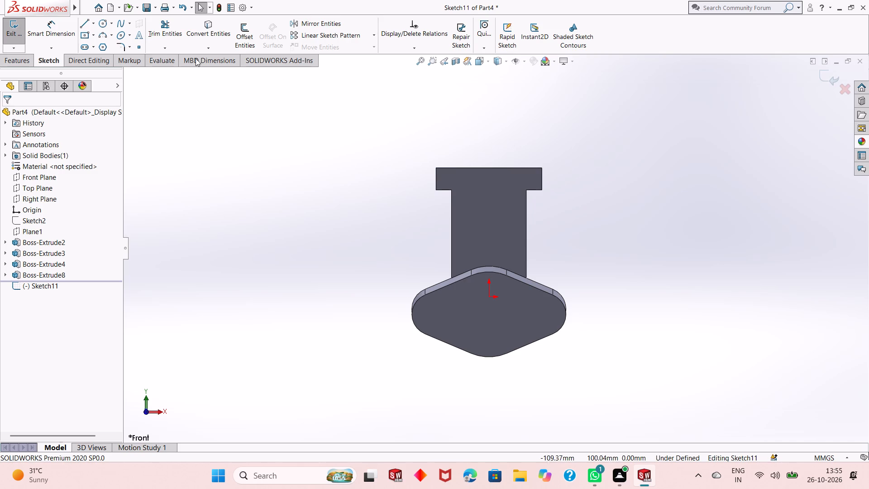
{"action": "left_click", "coordinate": [104, 25]}
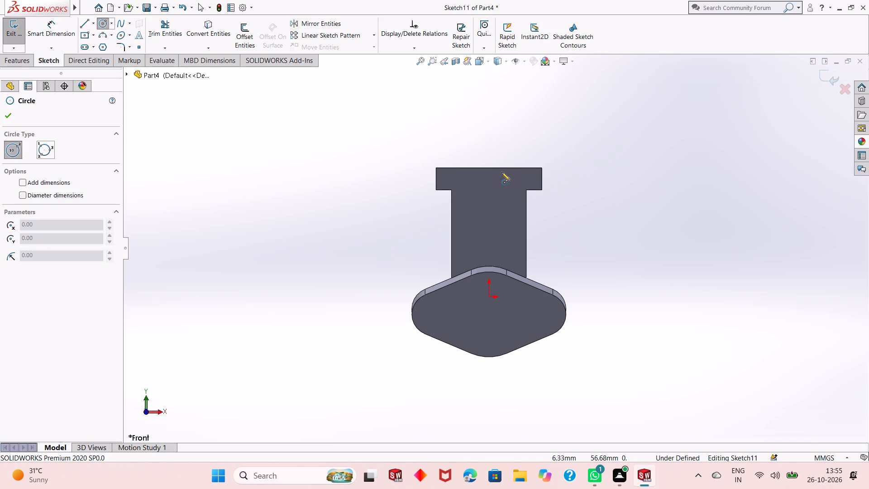
{"action": "left_click", "coordinate": [489, 167]}
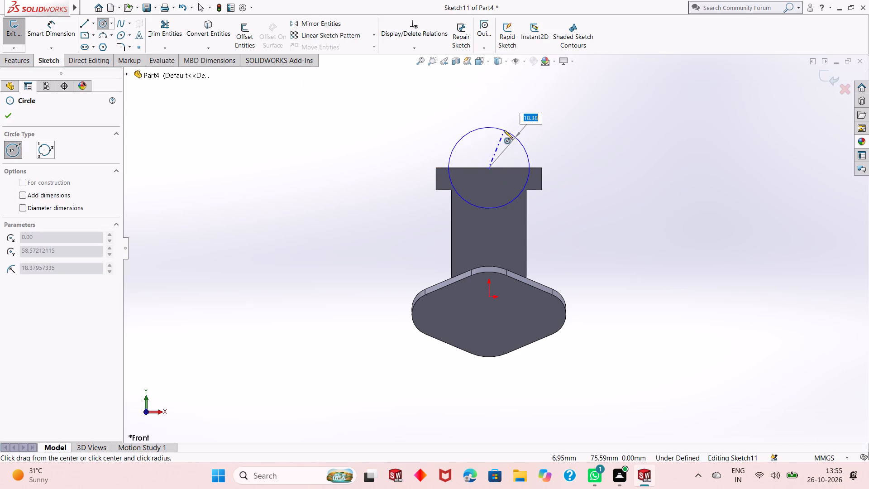
{"action": "left_click", "coordinate": [504, 130]}
{"action": "right_click", "coordinate": [307, 133]}
{"action": "left_click", "coordinate": [324, 145]}
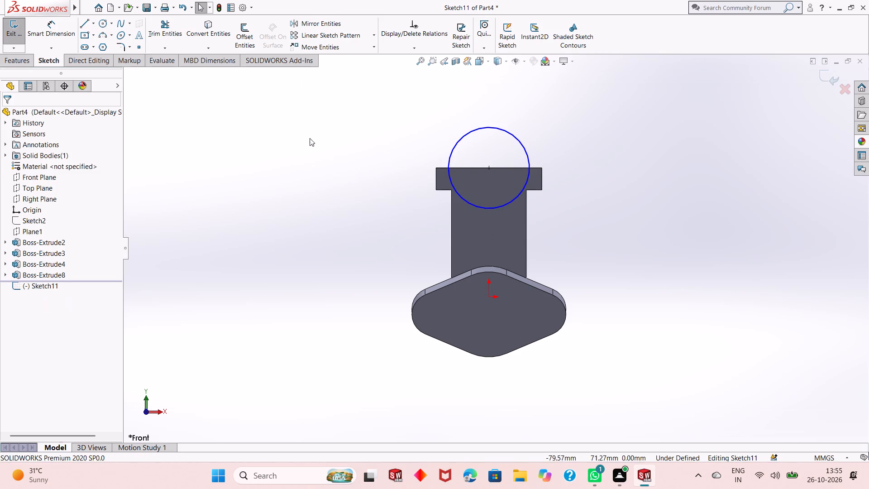
Dimension the circle's diameter as 60 mm.
{"action": "left_click", "coordinate": [46, 36]}
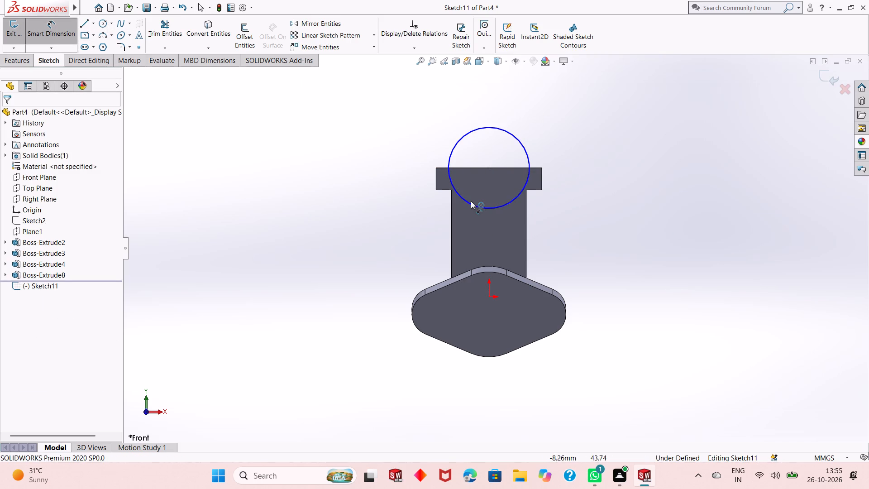
{"action": "left_click", "coordinate": [471, 201]}
{"action": "left_click", "coordinate": [358, 247]}
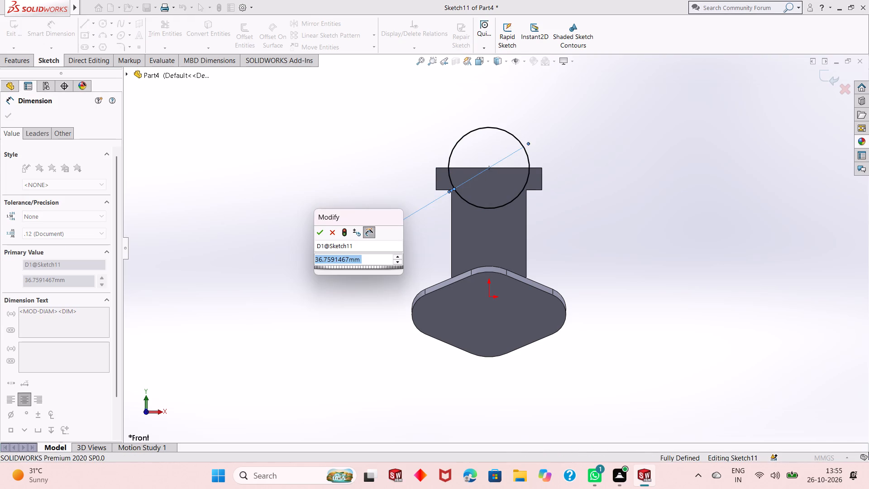
{"action": "type", "text": "60"}
{"action": "key", "text": "Return"}
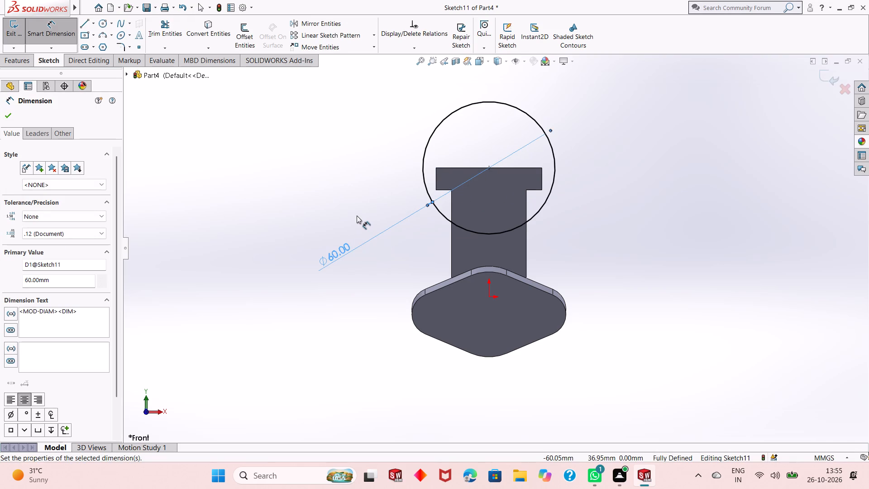
{"action": "key", "text": "Escape"}
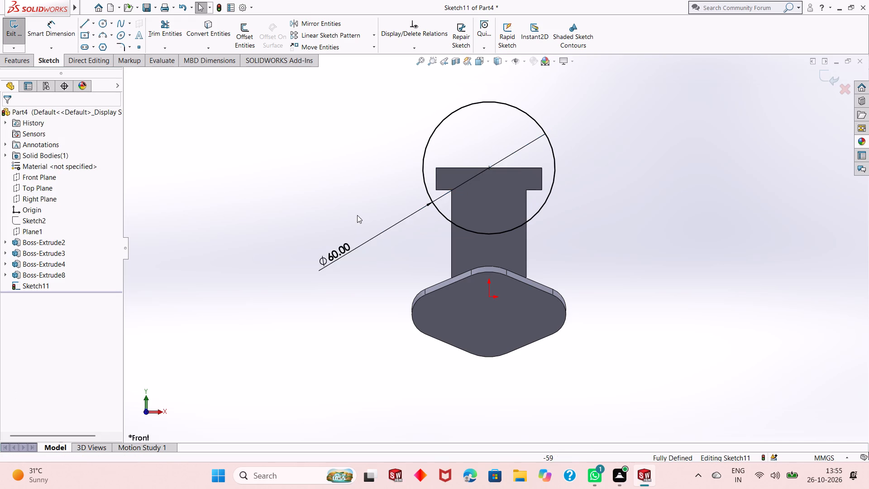
Set the circle's diameter to 48 mm.
{"action": "double_click", "coordinate": [342, 250]}
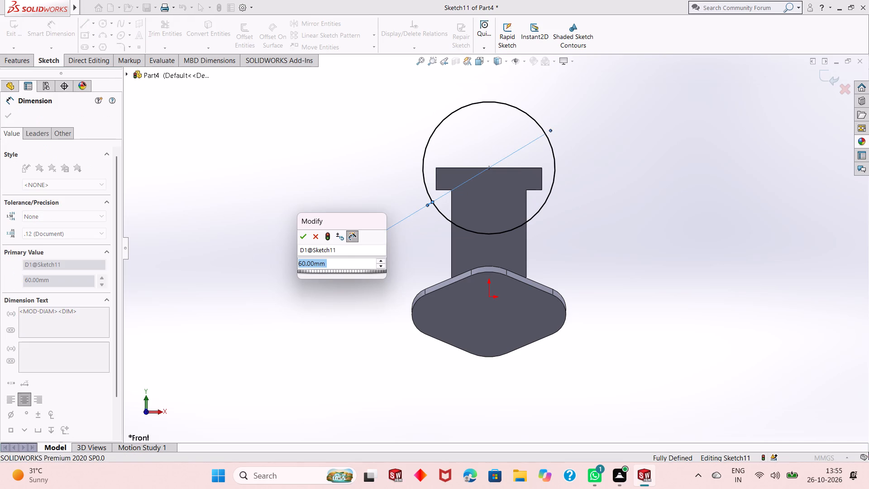
{"action": "type", "text": "48"}
{"action": "key", "text": "Return"}
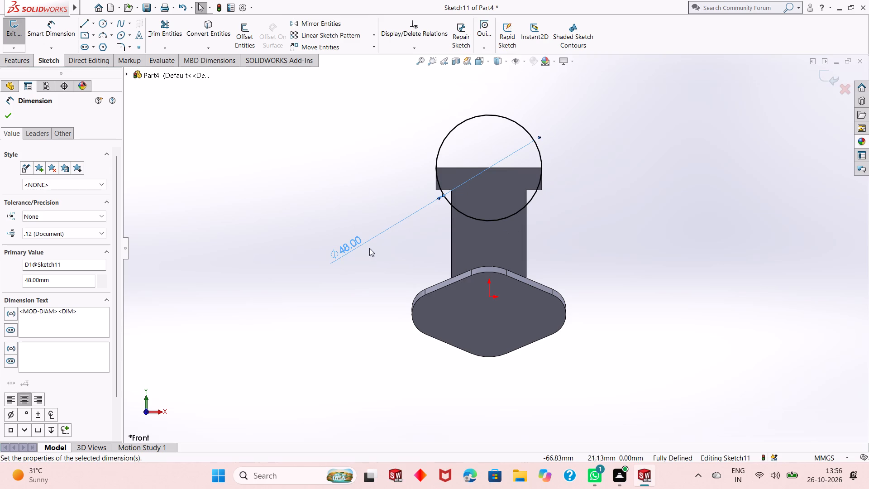
{"action": "left_click", "coordinate": [9, 115]}
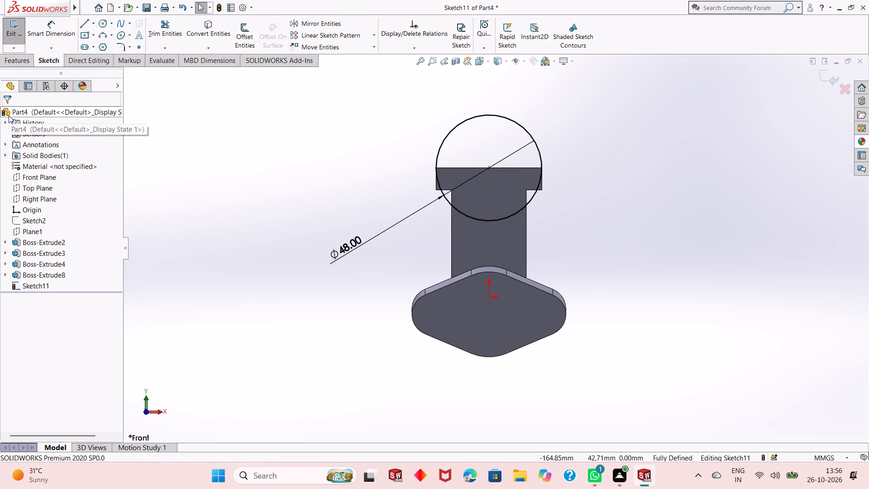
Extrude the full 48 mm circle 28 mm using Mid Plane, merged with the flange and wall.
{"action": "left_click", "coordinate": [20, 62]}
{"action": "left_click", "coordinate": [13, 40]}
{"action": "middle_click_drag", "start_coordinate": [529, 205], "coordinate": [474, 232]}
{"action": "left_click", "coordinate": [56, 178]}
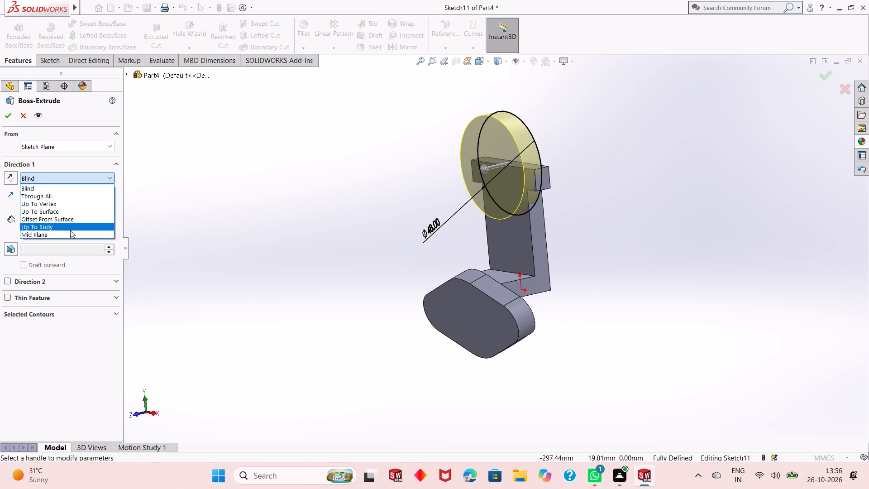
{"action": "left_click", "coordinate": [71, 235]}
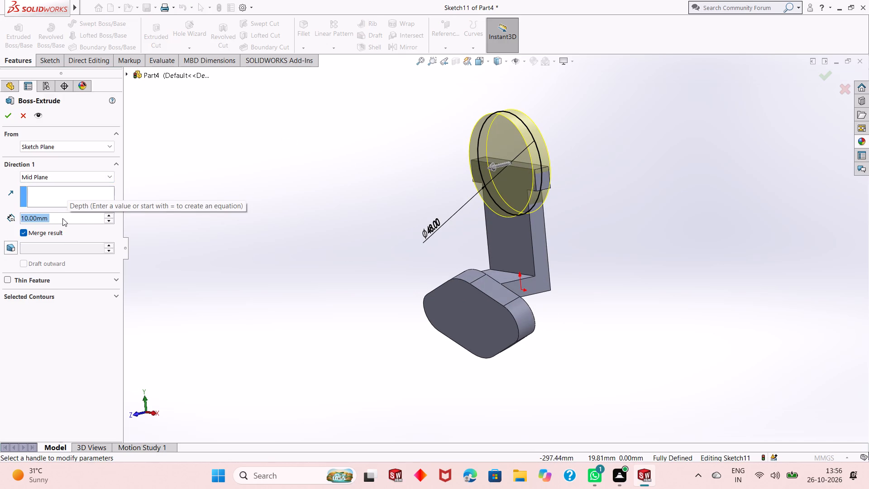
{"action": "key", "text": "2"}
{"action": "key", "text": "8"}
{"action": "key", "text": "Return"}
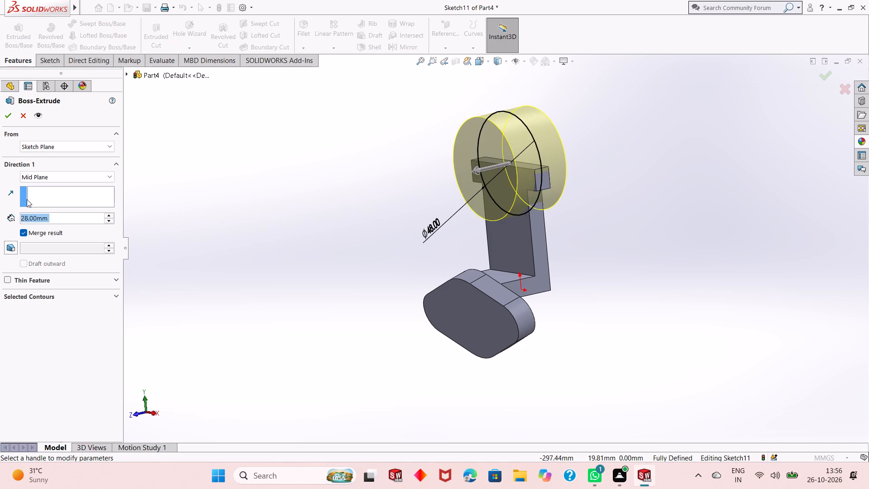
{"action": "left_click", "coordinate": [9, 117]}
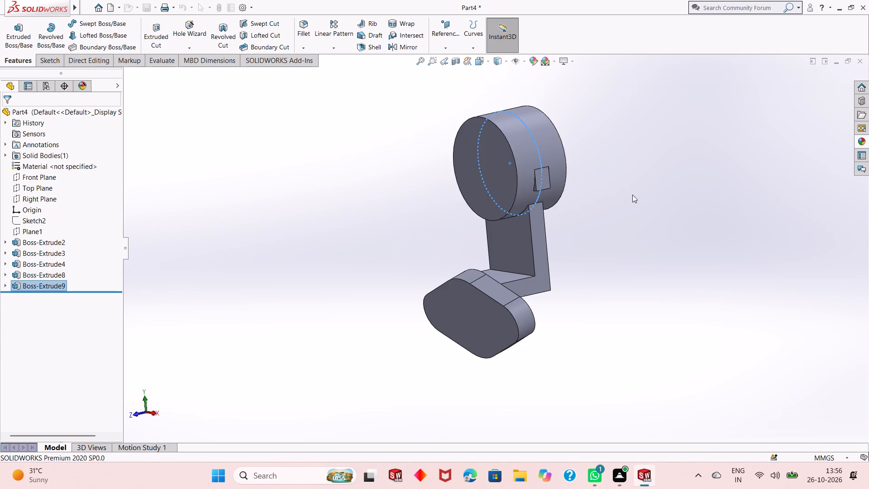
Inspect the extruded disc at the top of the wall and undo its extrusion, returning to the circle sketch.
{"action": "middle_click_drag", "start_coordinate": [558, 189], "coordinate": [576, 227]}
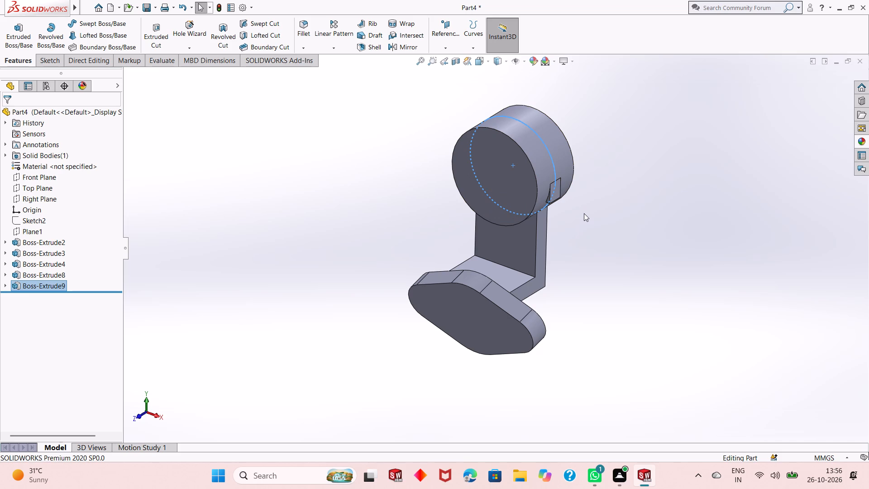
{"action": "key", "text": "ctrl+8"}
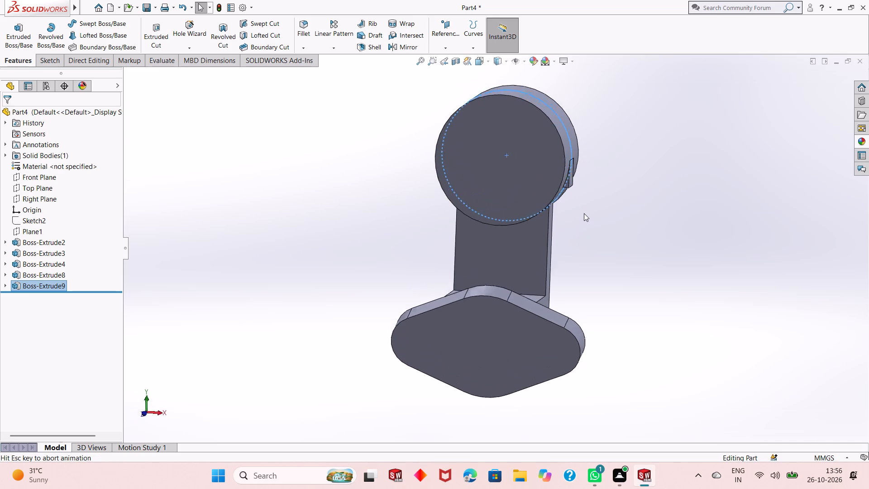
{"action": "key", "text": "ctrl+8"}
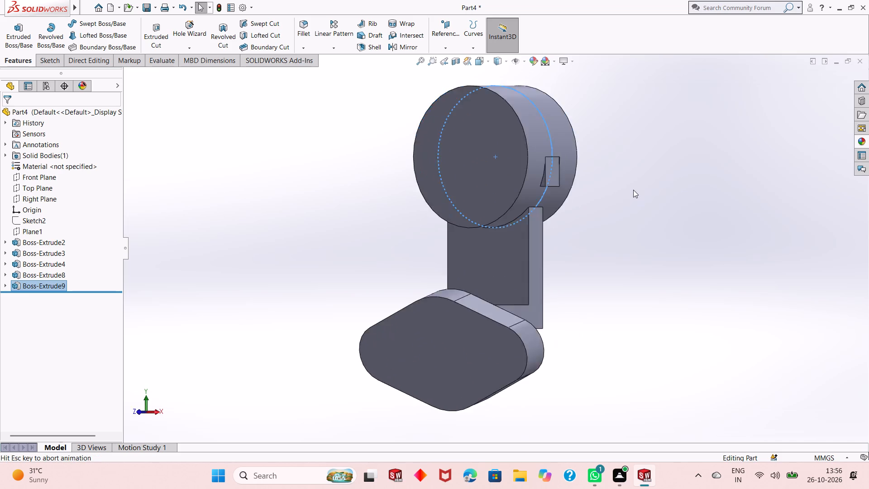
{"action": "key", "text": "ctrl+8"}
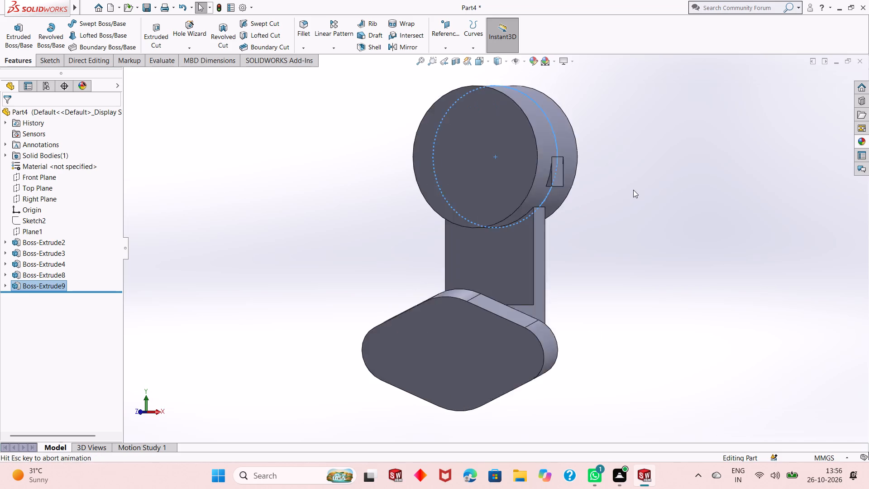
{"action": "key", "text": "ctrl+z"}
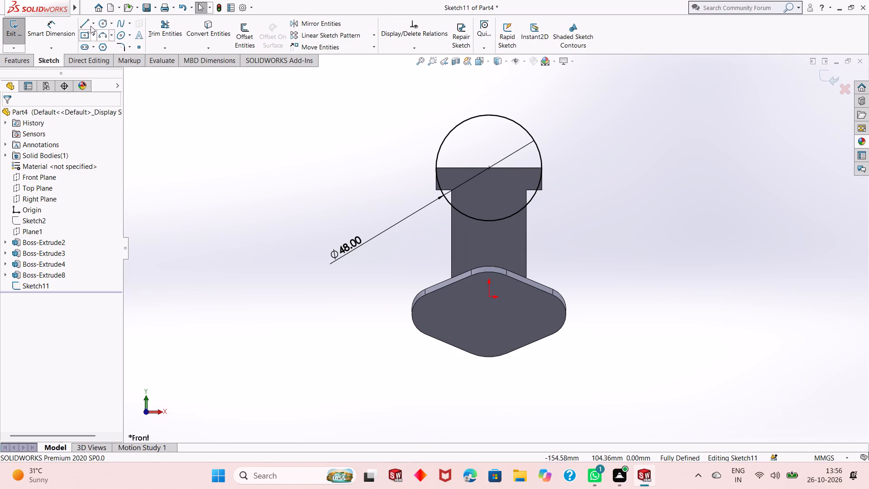
Draw a horizontal line across the circle's full diameter along the flange's top edge.
{"action": "left_click", "coordinate": [86, 24]}
{"action": "scroll", "coordinate": [538, 195], "scroll_direction": "down", "scroll_amount": 5}
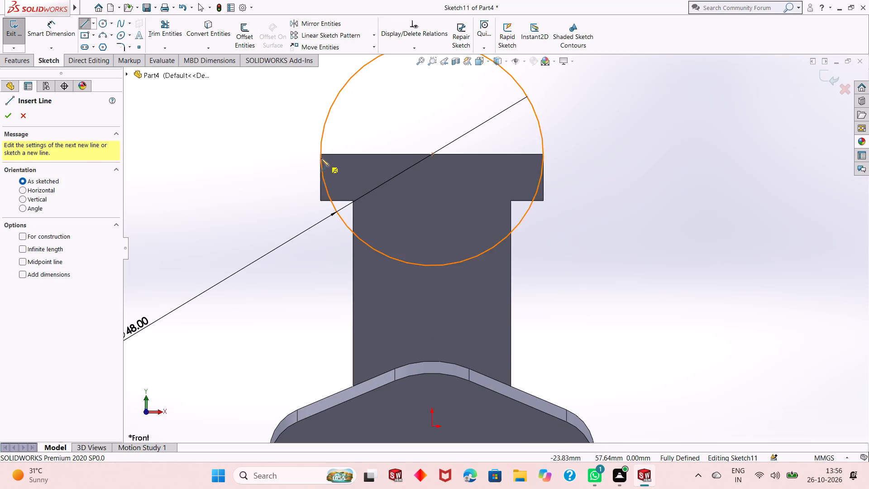
{"action": "left_click", "coordinate": [320, 156]}
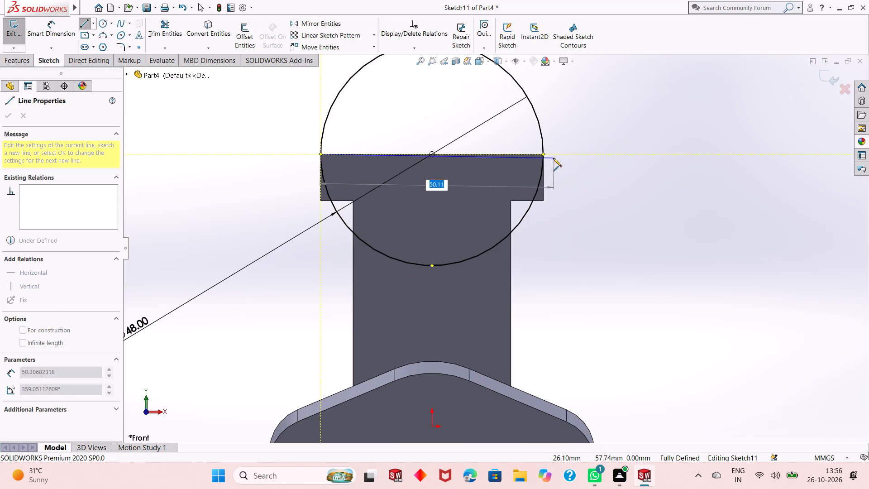
{"action": "left_click", "coordinate": [543, 157]}
{"action": "right_click", "coordinate": [596, 144]}
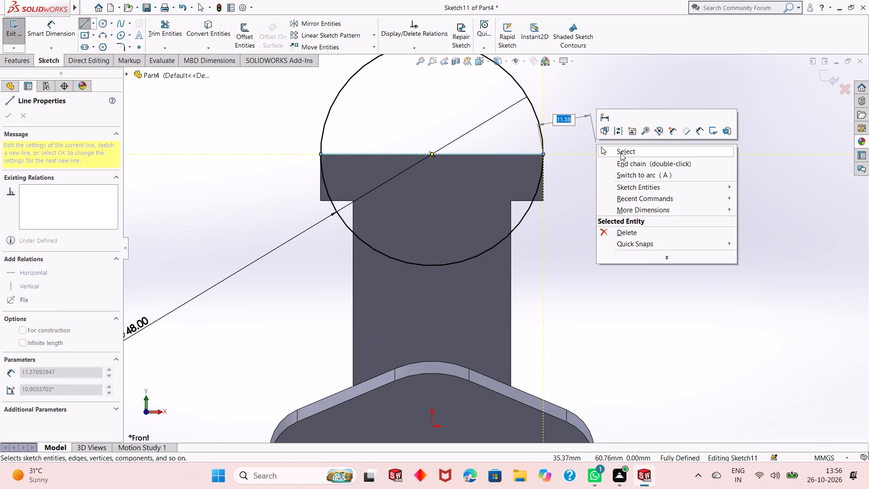
{"action": "left_click", "coordinate": [626, 156]}
Trim away the upper half of the circle above the horizontal line, leaving a closed lower semicircle.
{"action": "left_click", "coordinate": [156, 39]}
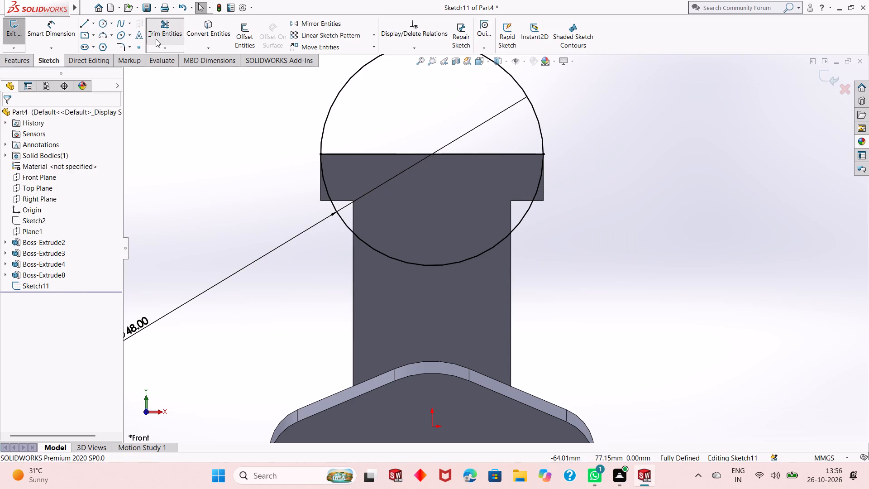
{"action": "left_click", "coordinate": [341, 91]}
{"action": "right_click", "coordinate": [573, 157]}
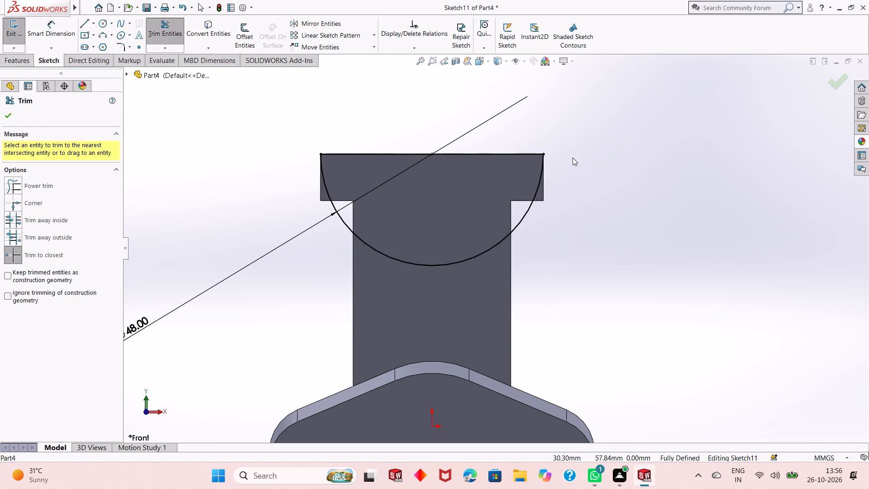
{"action": "left_click", "coordinate": [603, 185]}
Extrude the lower semicircle 28 mm using Mid Plane, merged with the flange and wall.
{"action": "scroll", "coordinate": [568, 213], "scroll_direction": "up", "scroll_amount": 1}
{"action": "left_click", "coordinate": [25, 61]}
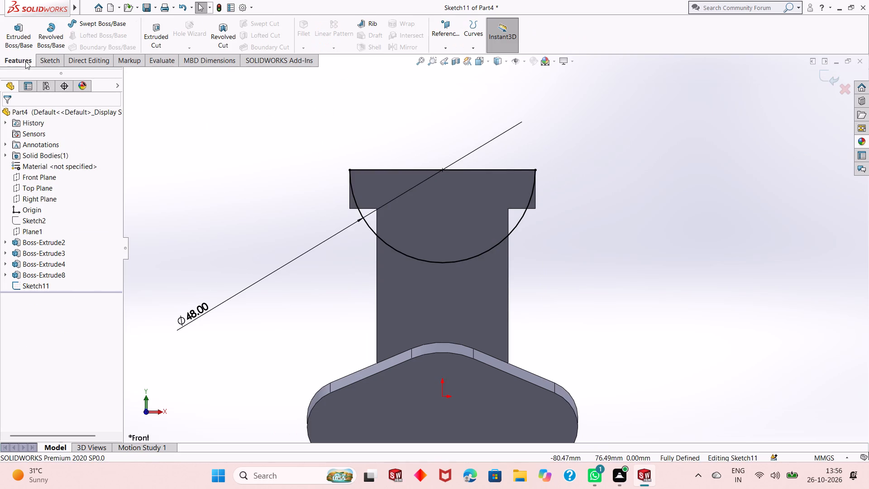
{"action": "left_click", "coordinate": [22, 45]}
{"action": "middle_click_drag", "start_coordinate": [597, 254], "coordinate": [568, 264]}
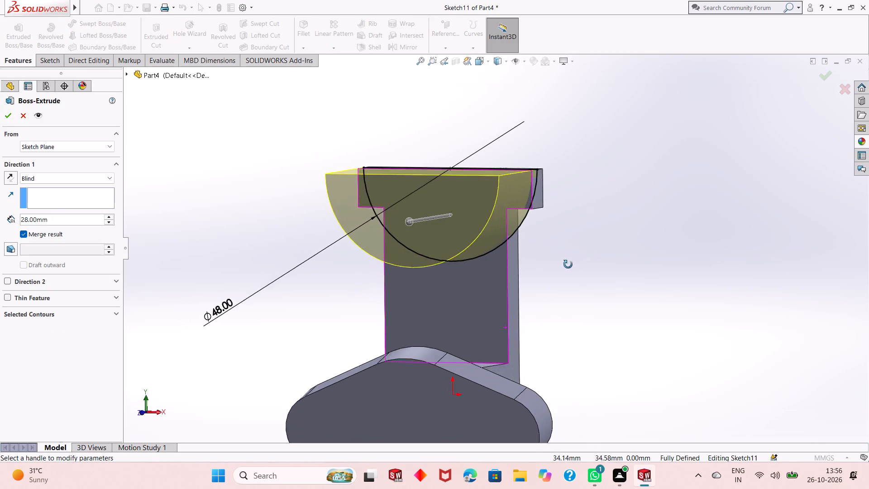
{"action": "middle_click_drag", "start_coordinate": [568, 264], "coordinate": [542, 276]}
{"action": "left_click", "coordinate": [57, 179]}
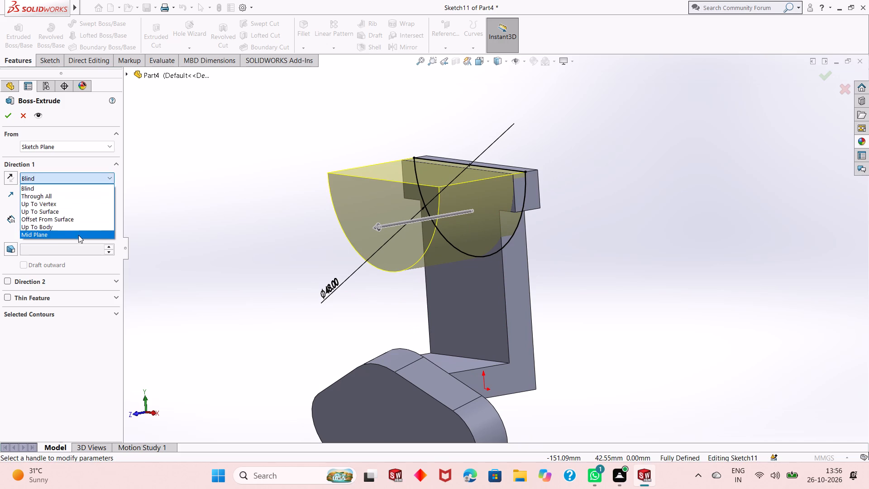
{"action": "left_click", "coordinate": [78, 235]}
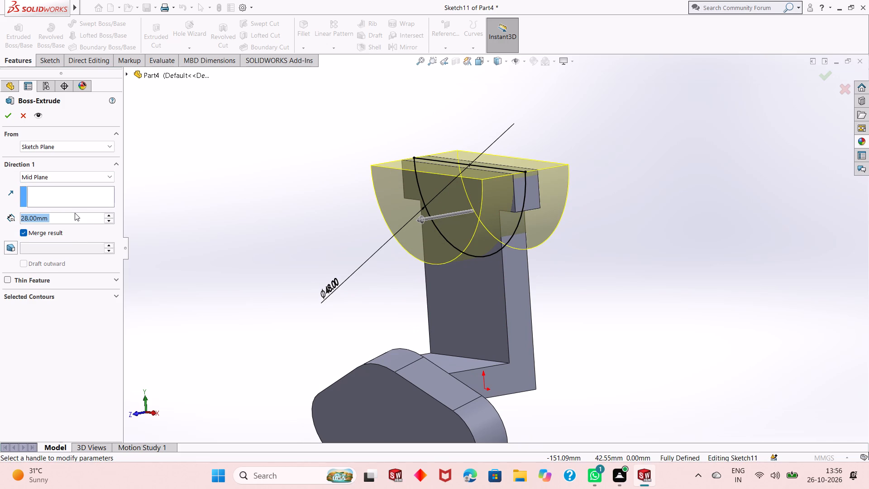
{"action": "left_click", "coordinate": [9, 118]}
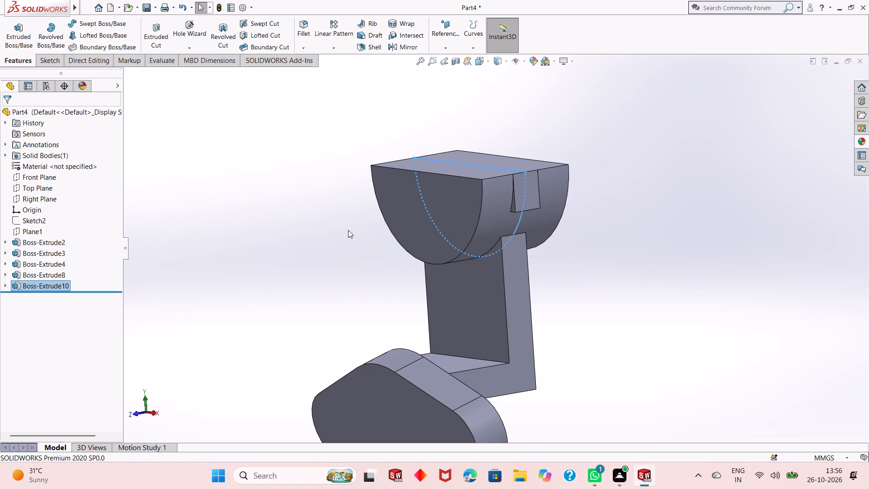
Start a new sketch on the flat top face of the half-cylinder and flange, viewed square-on.
{"action": "middle_click_drag", "start_coordinate": [568, 257], "coordinate": [581, 256]}
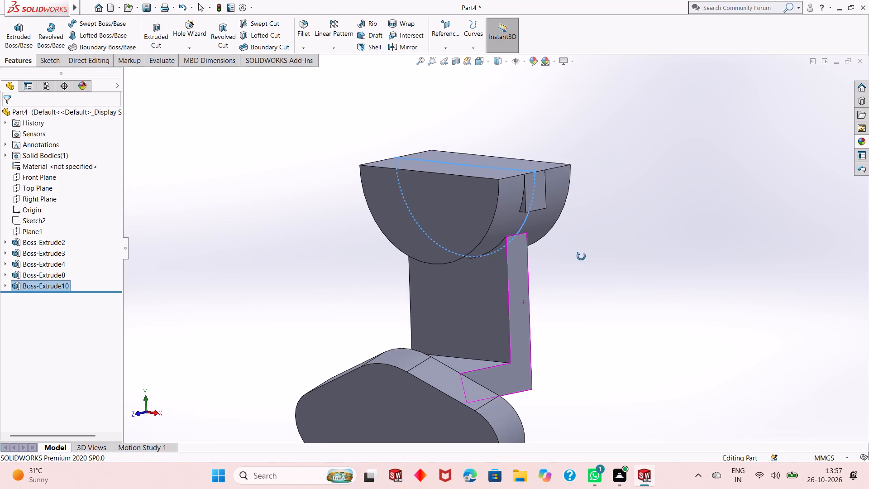
{"action": "middle_click_drag", "start_coordinate": [581, 256], "coordinate": [591, 252]}
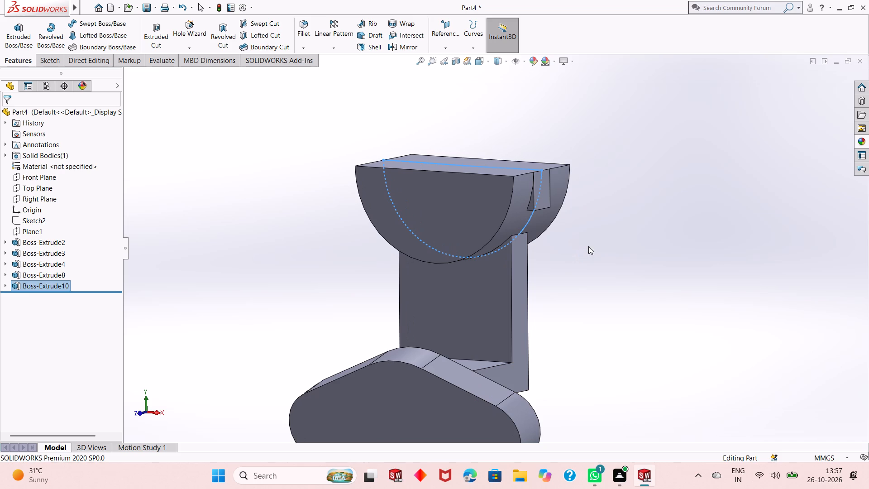
{"action": "middle_click_drag", "start_coordinate": [568, 221], "coordinate": [575, 241]}
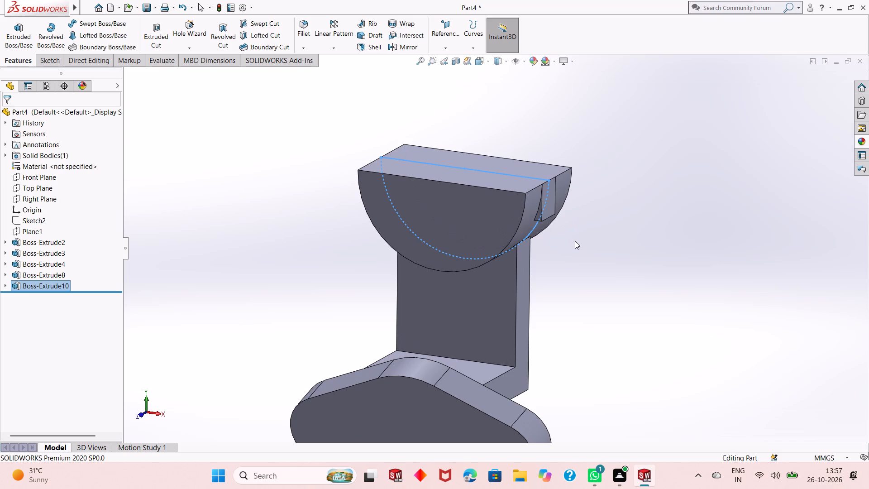
{"action": "scroll", "coordinate": [586, 214], "scroll_direction": "up", "scroll_amount": 1}
{"action": "left_click", "coordinate": [590, 221]}
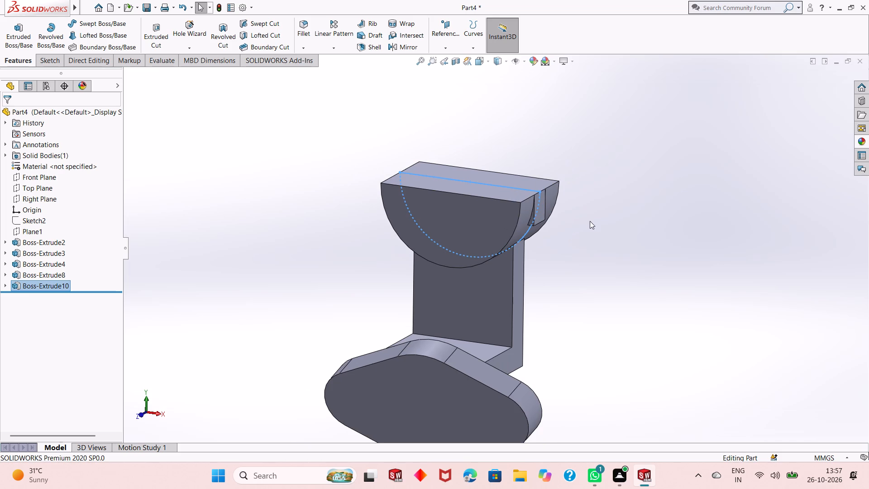
{"action": "left_click", "coordinate": [524, 193]}
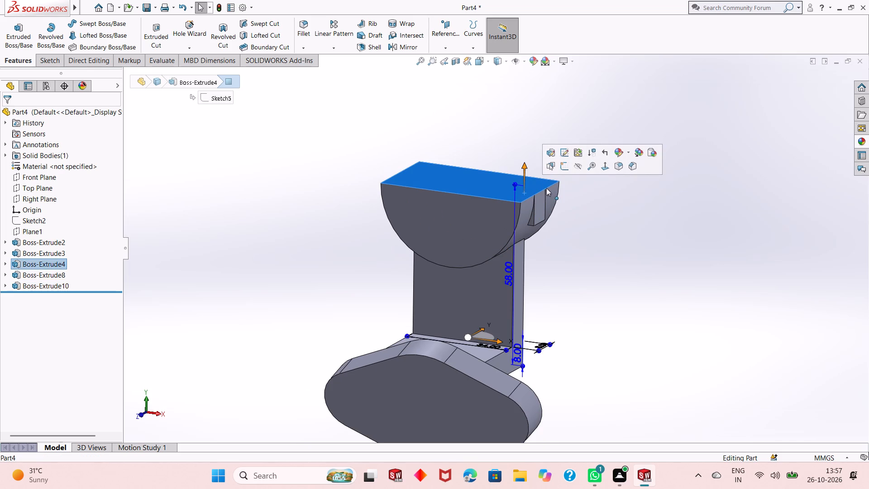
{"action": "left_click", "coordinate": [558, 169]}
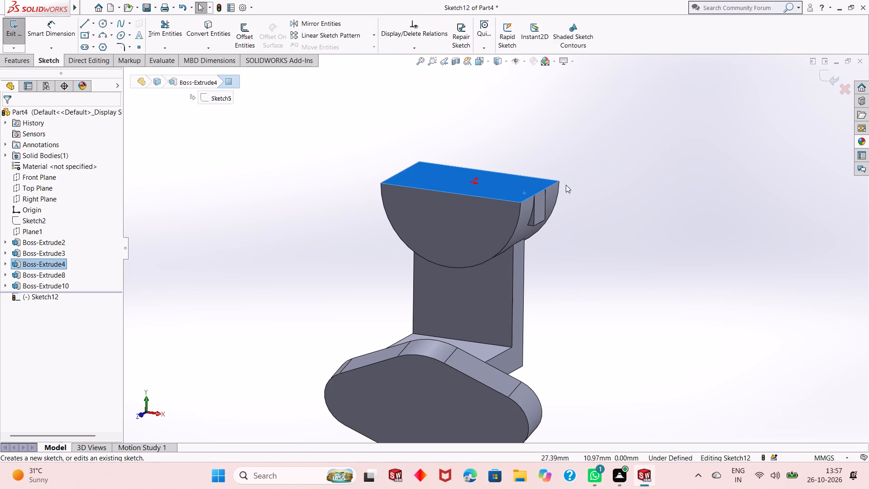
{"action": "key", "text": "ctrl+8"}
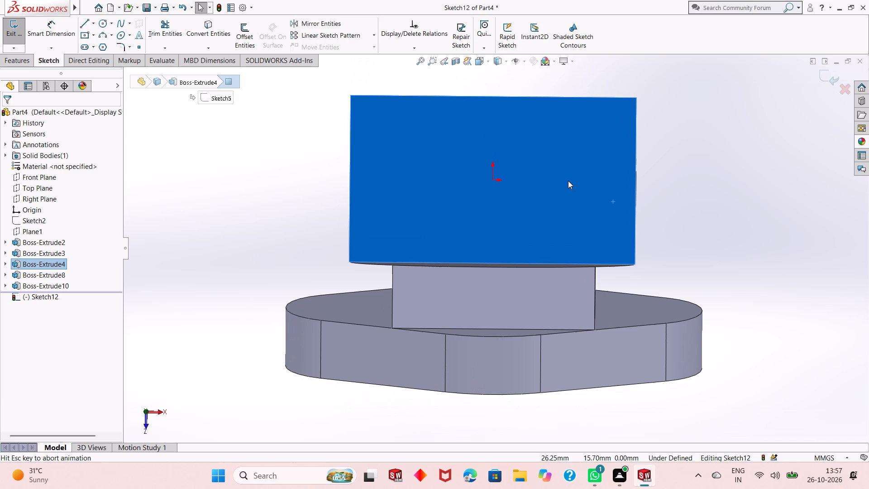
{"action": "left_click", "coordinate": [849, 153]}
{"action": "scroll", "coordinate": [635, 161], "scroll_direction": "up", "scroll_amount": 2}
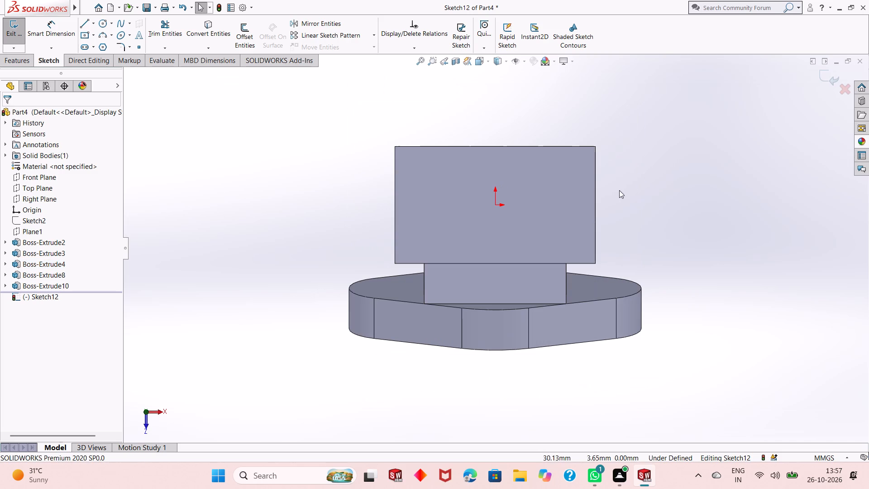
{"action": "scroll", "coordinate": [614, 196], "scroll_direction": "down", "scroll_amount": 1}
{"action": "scroll", "coordinate": [614, 196], "scroll_direction": "up", "scroll_amount": 1}
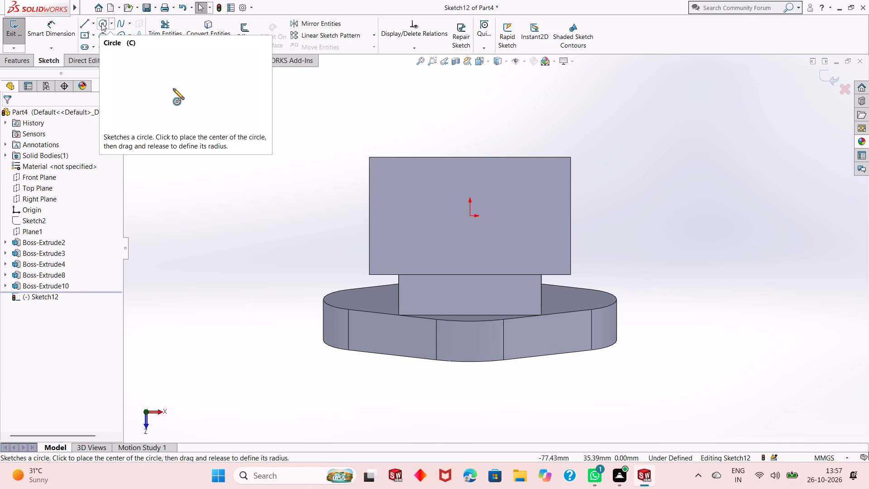
Sketch two circles level with the origin, one on each side beyond the top face, with radii about 5 mm and 6.3 mm.
{"action": "left_click", "coordinate": [101, 25]}
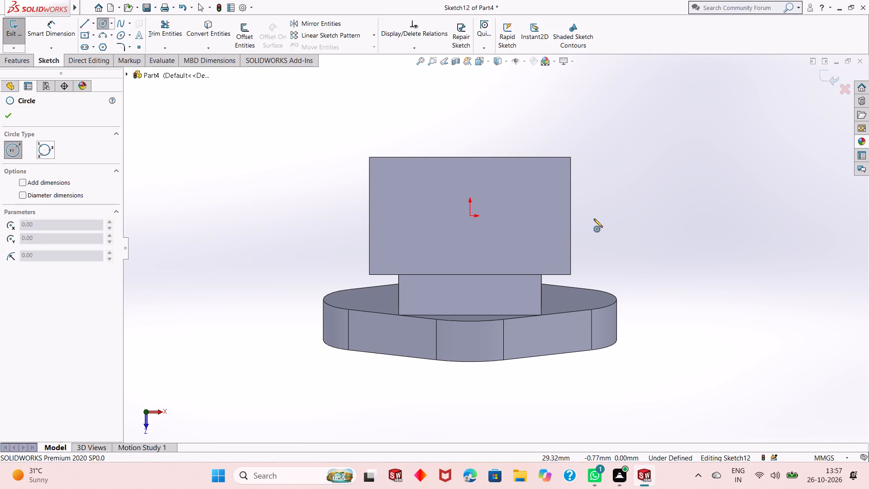
{"action": "left_click", "coordinate": [639, 216]}
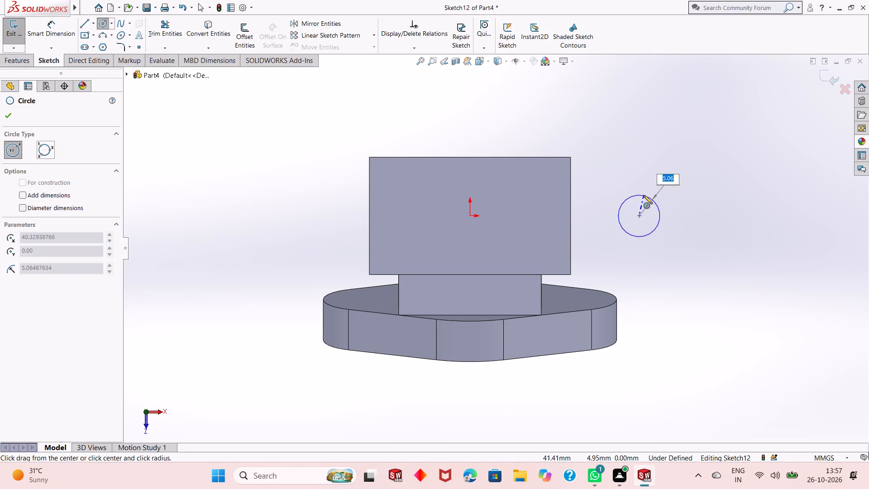
{"action": "left_click", "coordinate": [644, 195]}
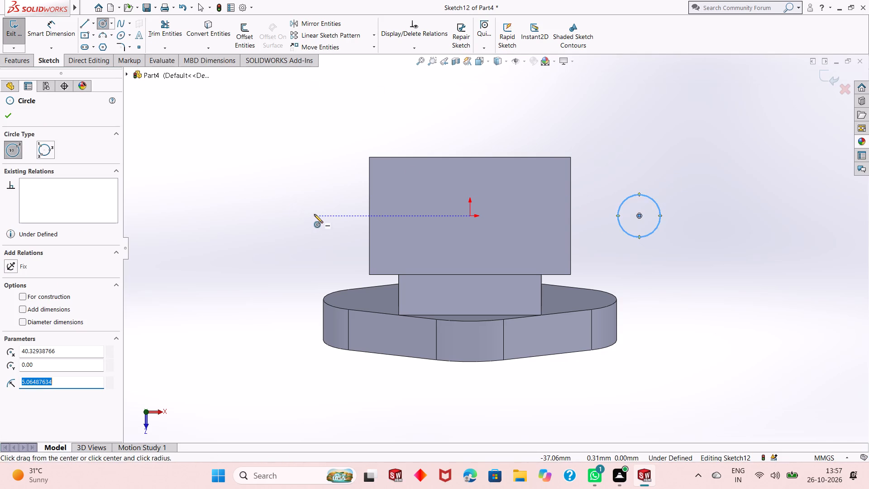
{"action": "left_click", "coordinate": [314, 214]}
{"action": "left_click", "coordinate": [320, 190]}
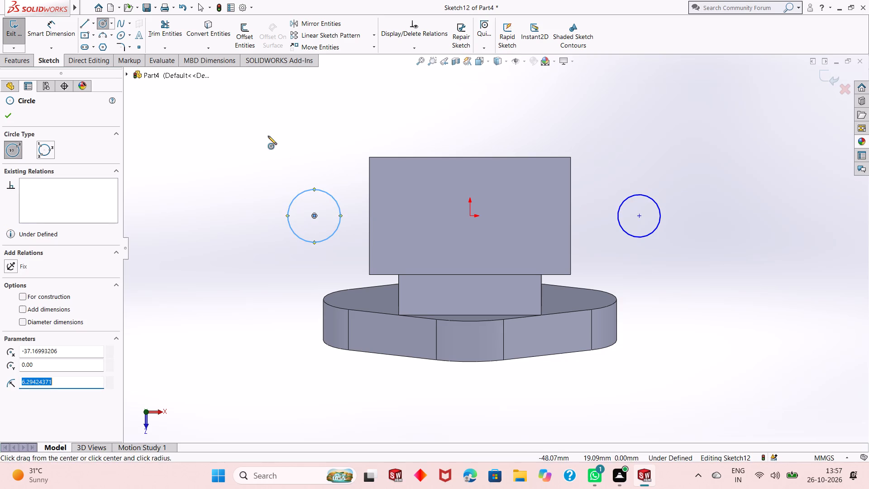
{"action": "right_click", "coordinate": [268, 136]}
{"action": "left_click", "coordinate": [298, 146]}
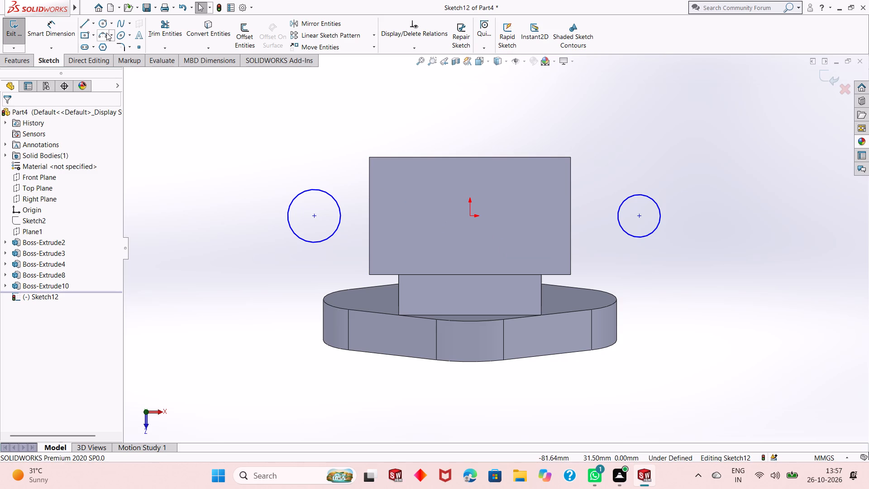
Draw a short vertical centerline about 3.5 mm long, starting at the sketch origin between the two circles.
{"action": "left_click", "coordinate": [95, 24]}
{"action": "left_click", "coordinate": [106, 49]}
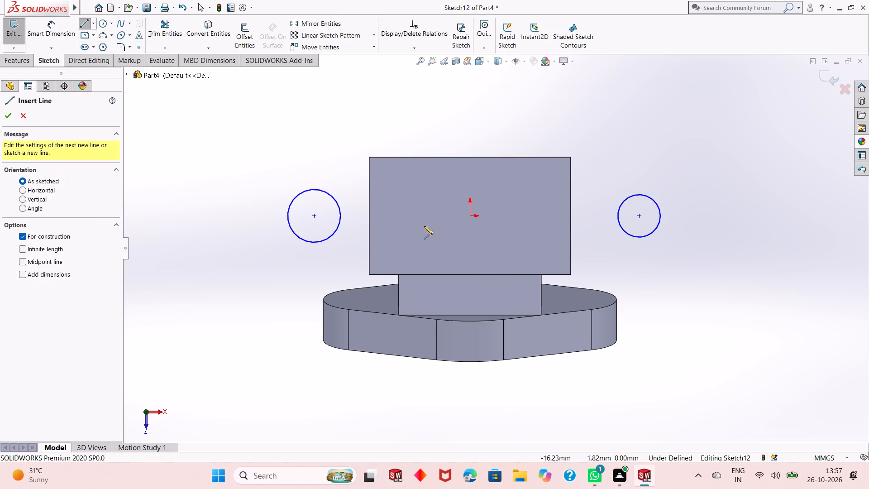
{"action": "left_click", "coordinate": [470, 215]}
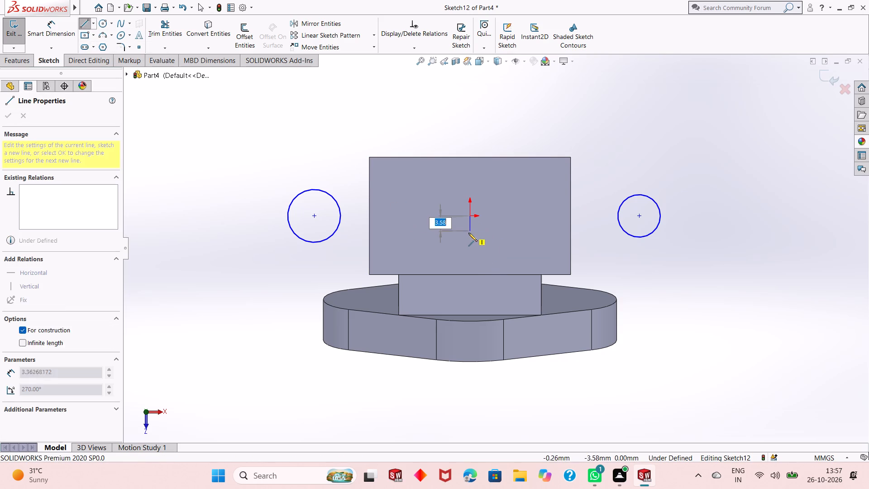
{"action": "left_click", "coordinate": [468, 233]}
{"action": "right_click", "coordinate": [468, 233]}
{"action": "left_click", "coordinate": [482, 240]}
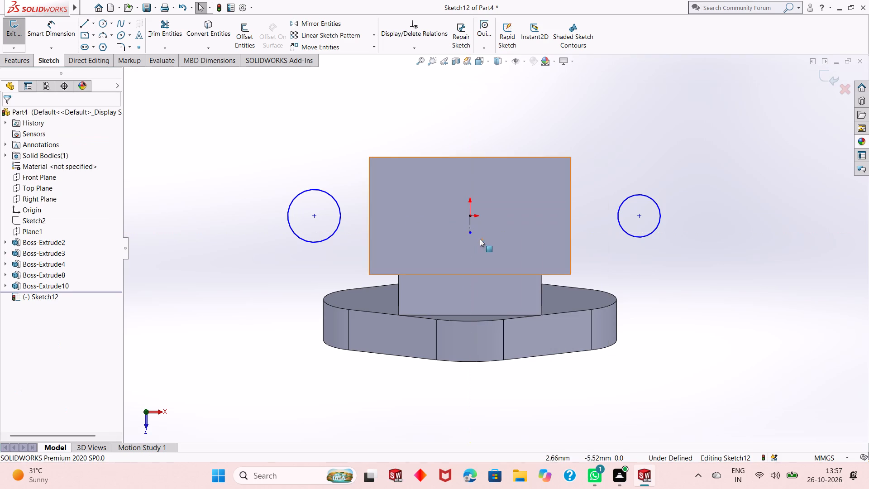
Add a horizontal relation between both circle centers and the sketch origin.
{"action": "left_click", "coordinate": [315, 217]}
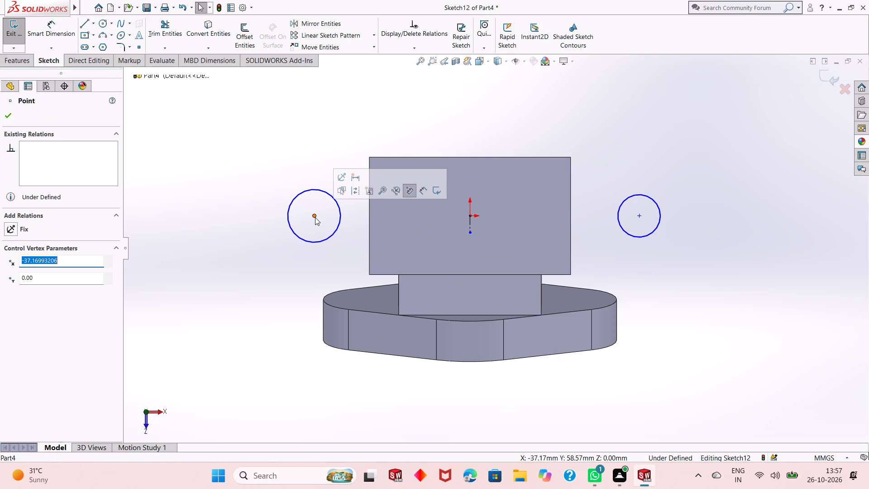
{"action": "left_click", "coordinate": [470, 215], "text": "ctrl"}
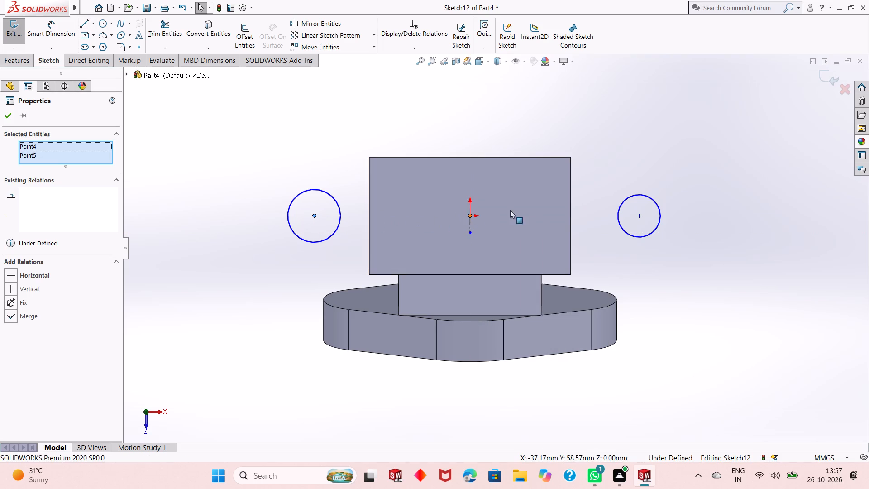
{"action": "left_click", "coordinate": [640, 214], "text": "ctrl"}
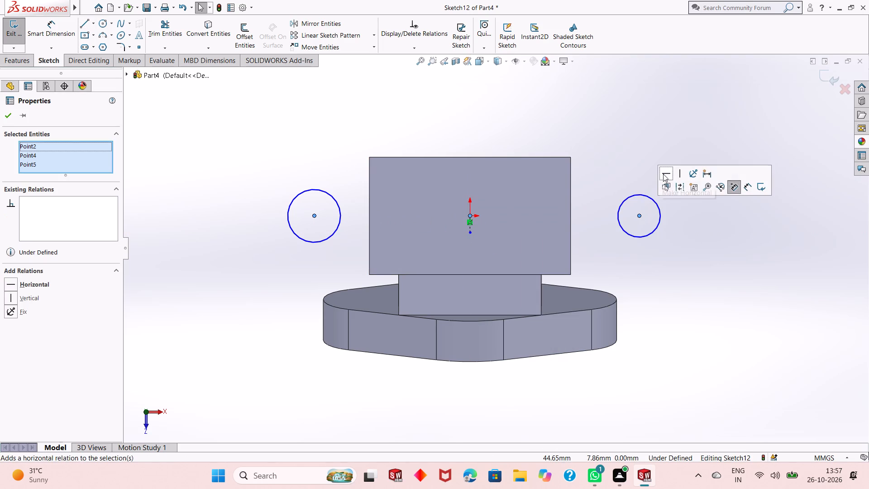
{"action": "left_click", "coordinate": [666, 171]}
{"action": "left_click", "coordinate": [3, 114]}
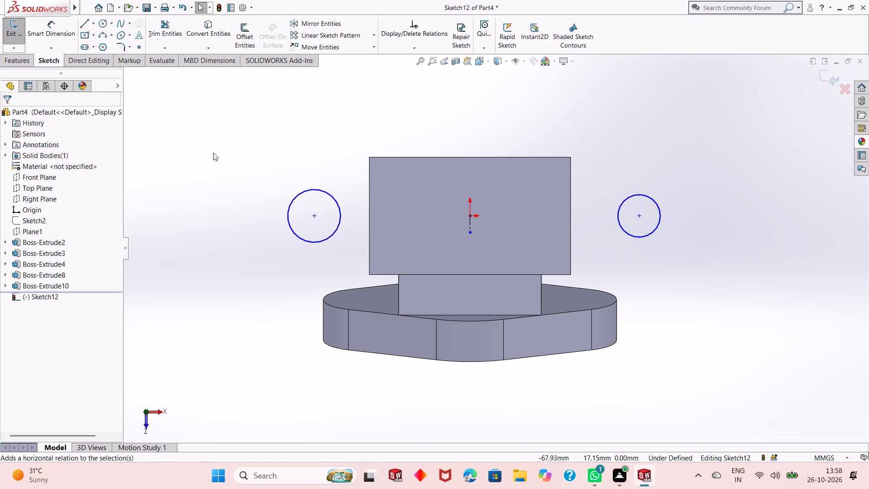
Make the two circle centers symmetric about the vertical centerline.
{"action": "left_click", "coordinate": [314, 217]}
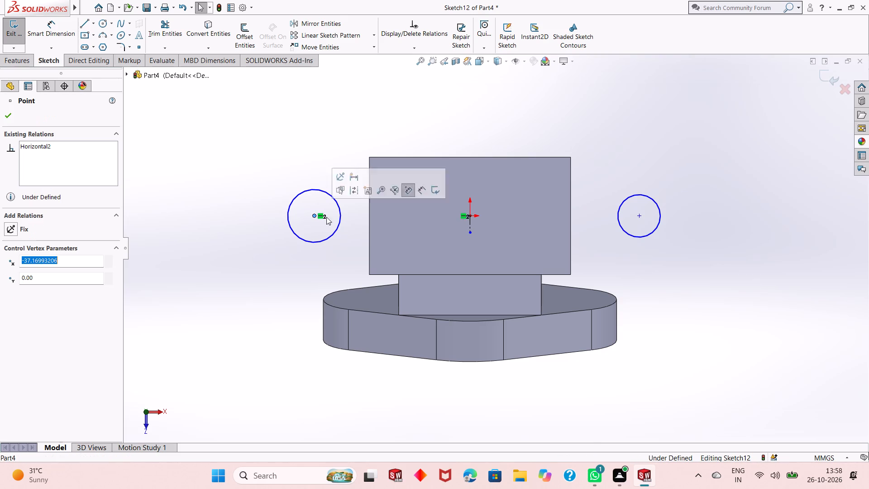
{"action": "left_click", "coordinate": [468, 225], "text": "ctrl"}
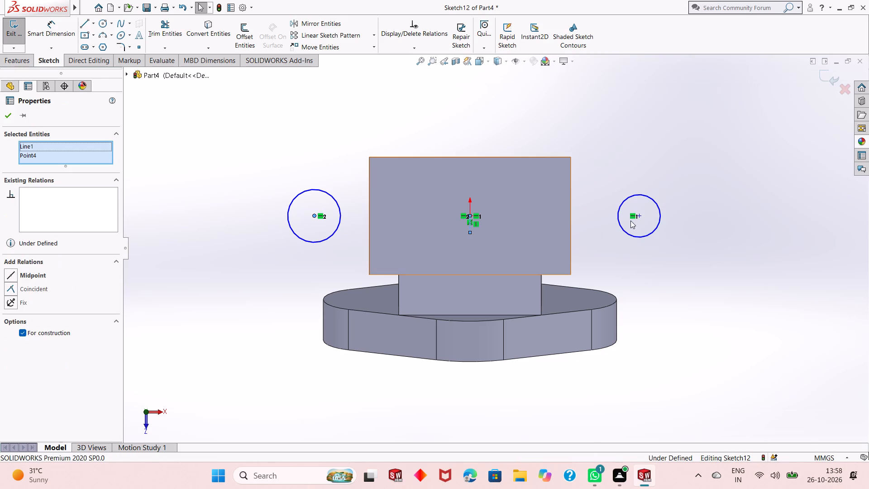
{"action": "left_click", "coordinate": [641, 217], "text": "ctrl"}
{"action": "left_click", "coordinate": [670, 177]}
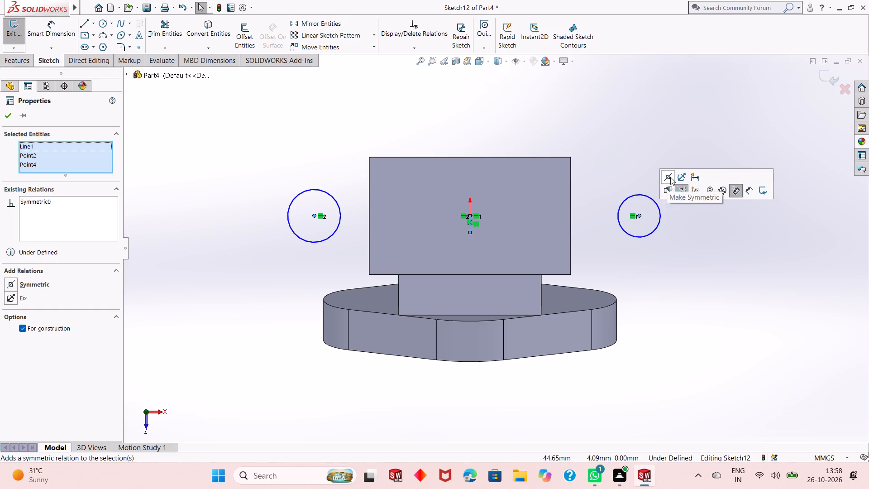
{"action": "left_click", "coordinate": [5, 119]}
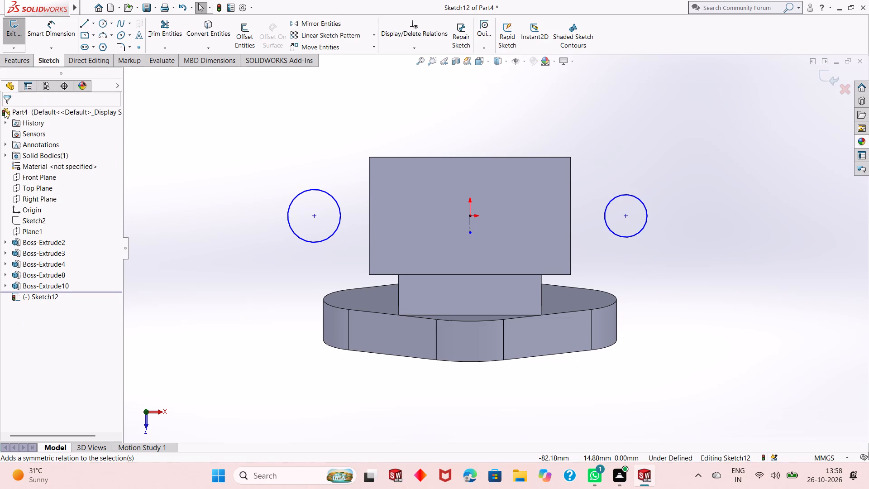
Add an equal relation between the two circles.
{"action": "left_click", "coordinate": [305, 193]}
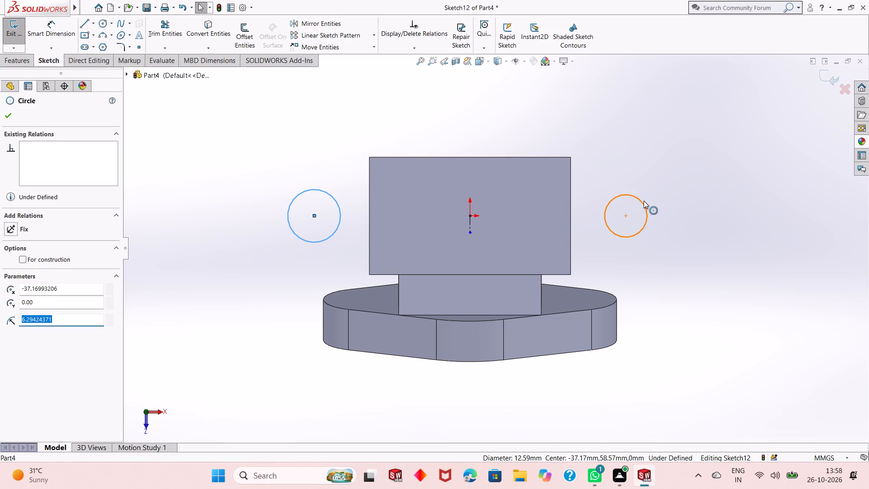
{"action": "left_click", "coordinate": [643, 201], "text": "ctrl"}
{"action": "left_click", "coordinate": [710, 159]}
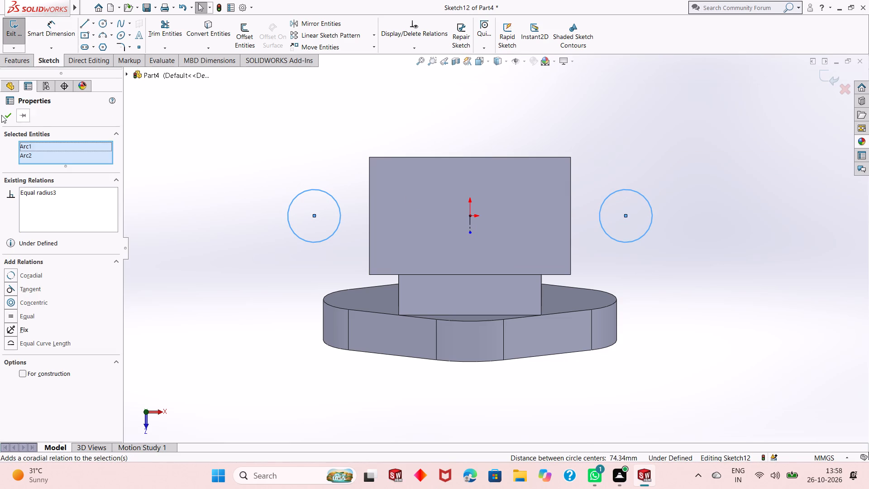
{"action": "left_click", "coordinate": [11, 117]}
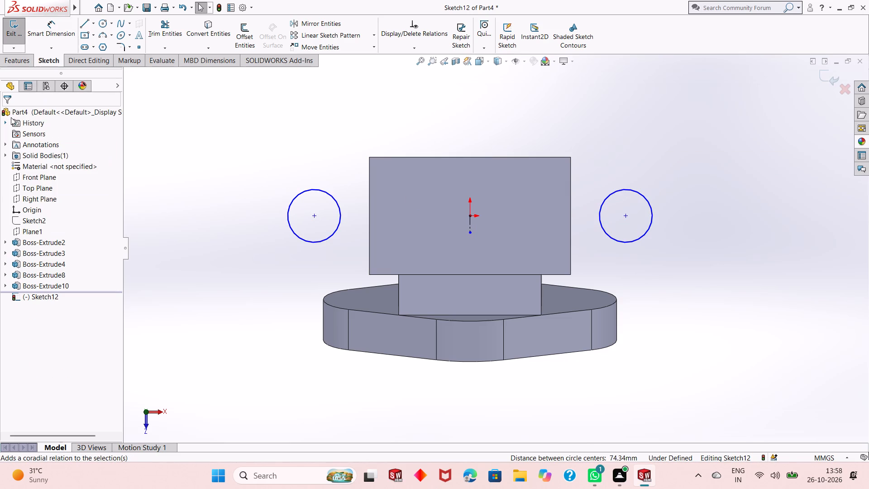
Dimension one of the equal circles to a diameter of 18 mm.
{"action": "left_click", "coordinate": [58, 34]}
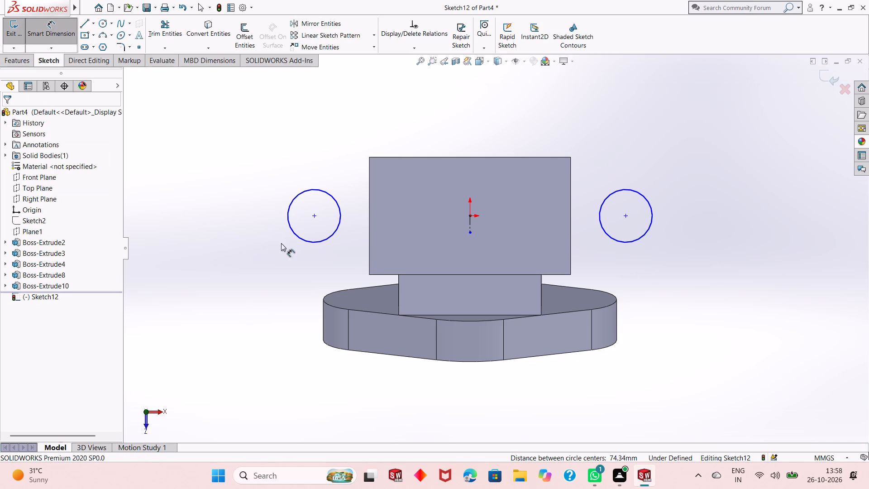
{"action": "left_click", "coordinate": [297, 240]}
{"action": "left_click", "coordinate": [250, 293]}
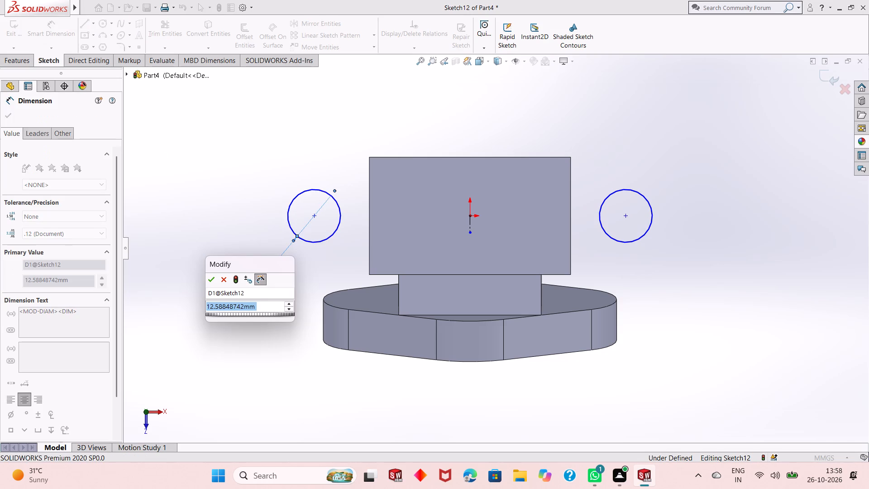
{"action": "type", "text": "18"}
{"action": "key", "text": "Return"}
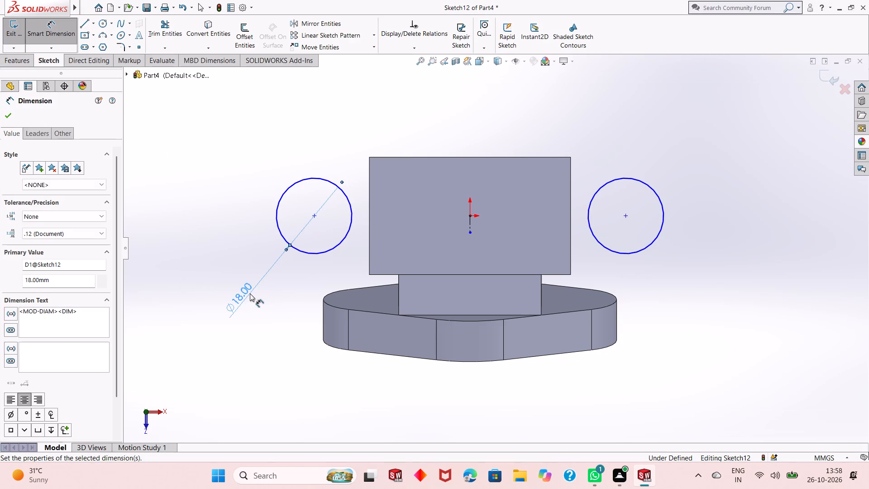
Dimension the distance between the two circle centers as 72 mm and end dimensioning.
{"action": "left_click", "coordinate": [314, 217]}
{"action": "left_click", "coordinate": [625, 218]}
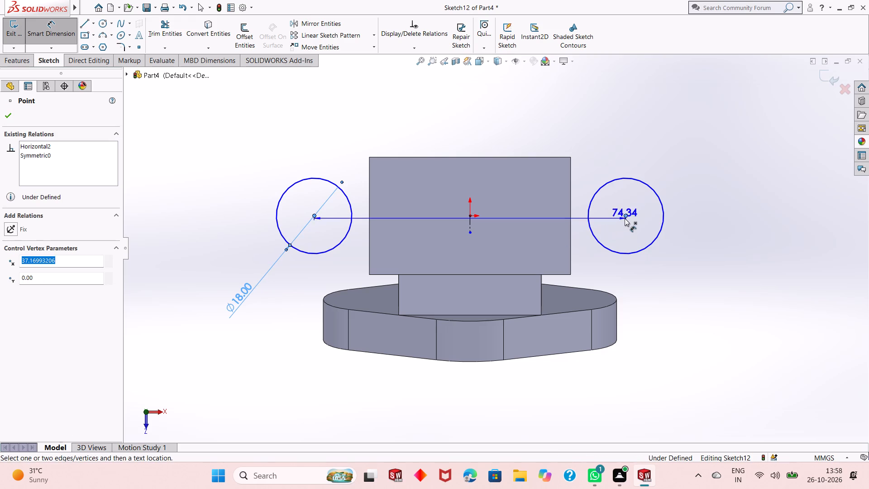
{"action": "left_click", "coordinate": [532, 412]}
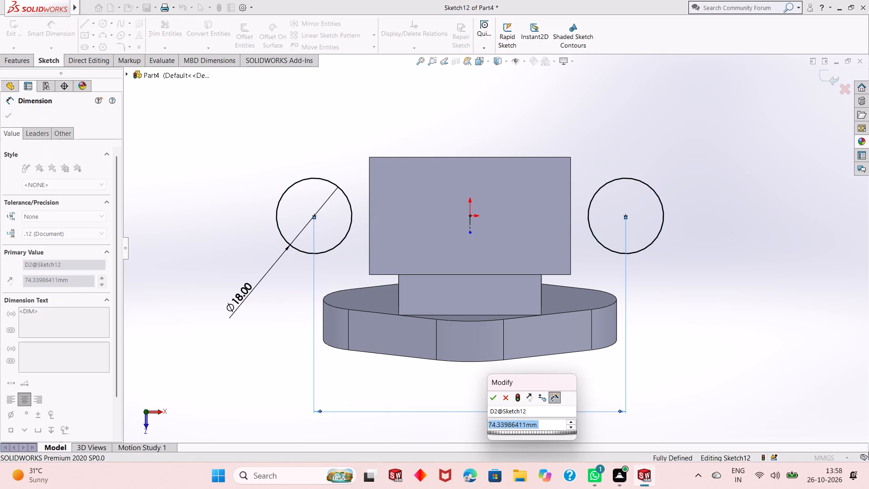
{"action": "type", "text": "72"}
{"action": "key", "text": "Return"}
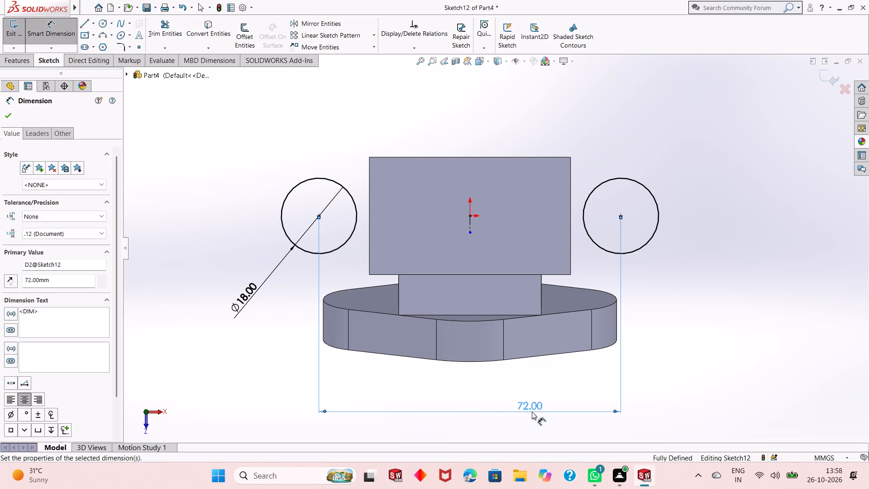
{"action": "right_click", "coordinate": [702, 131]}
{"action": "left_click", "coordinate": [730, 163]}
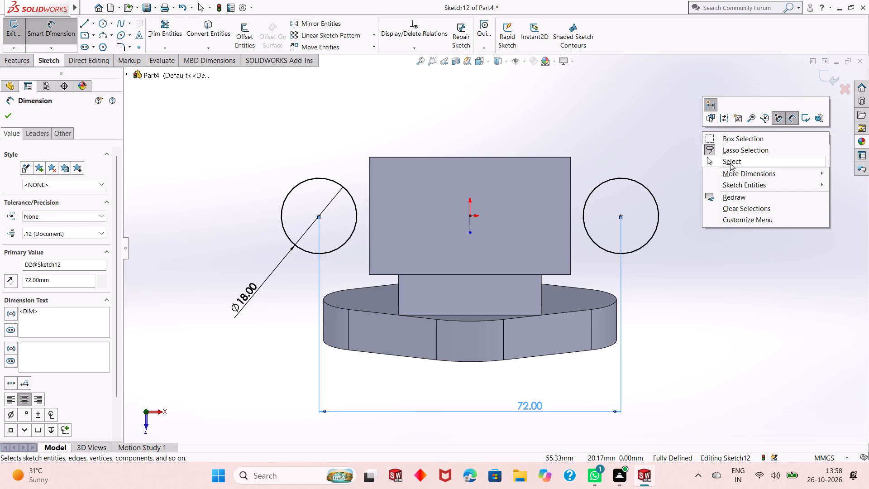
Sketch three connected lines from the left circle's top 12 mm to the block edge, 18 mm down it, and 12 mm back to the circle's bottom.
{"action": "left_click", "coordinate": [83, 24]}
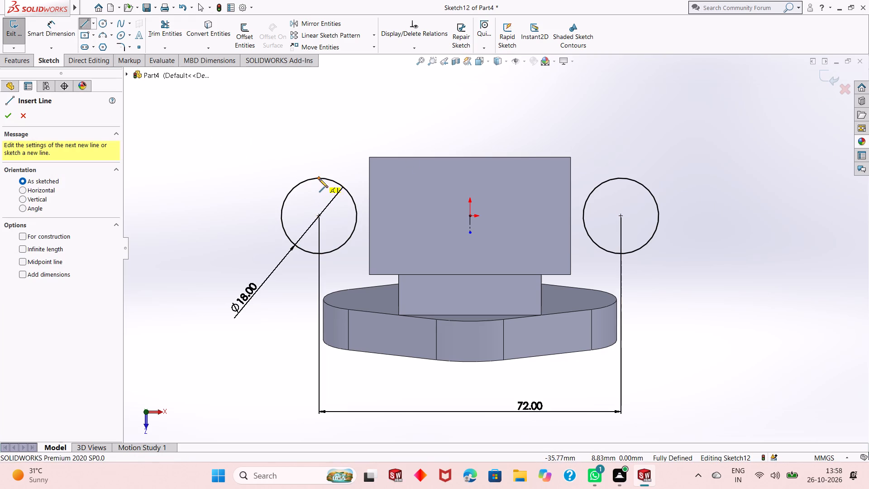
{"action": "left_click", "coordinate": [319, 179]}
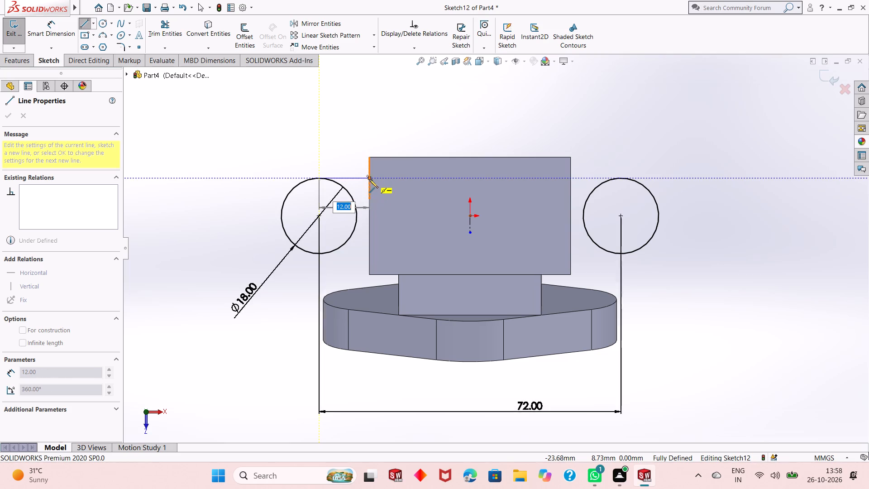
{"action": "left_click", "coordinate": [369, 179]}
{"action": "left_click", "coordinate": [525, 184]}
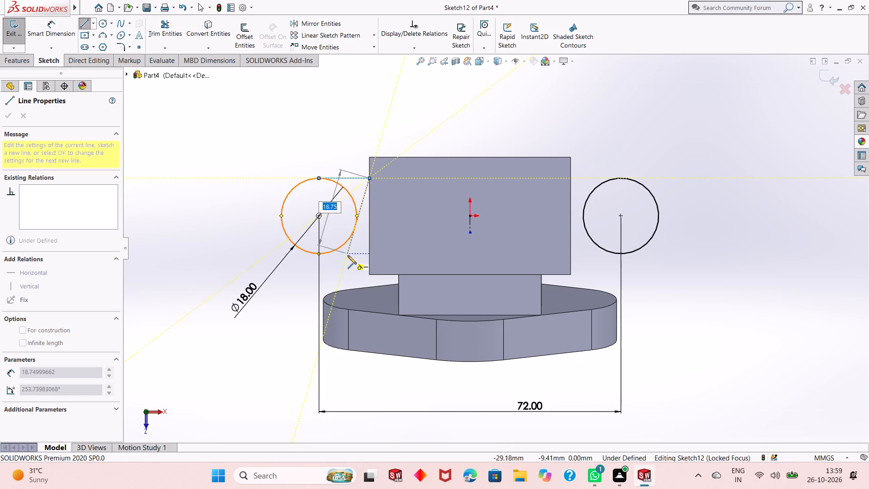
{"action": "left_click", "coordinate": [369, 254]}
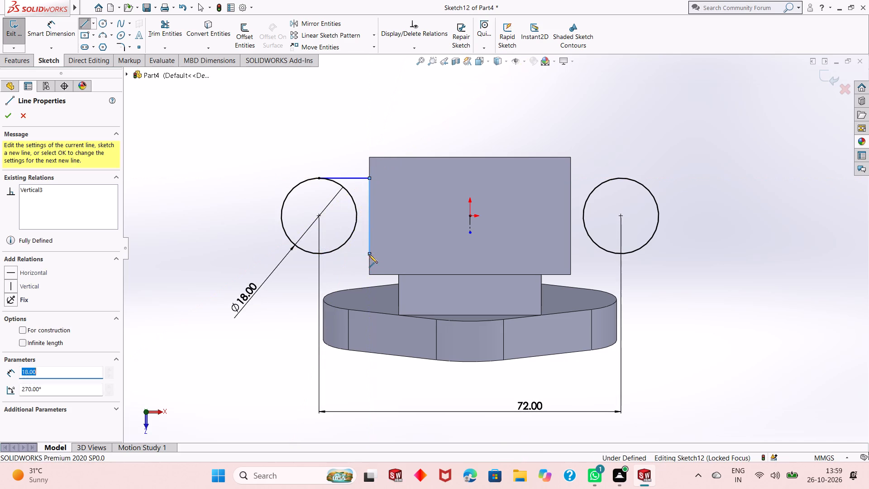
{"action": "left_click", "coordinate": [320, 254]}
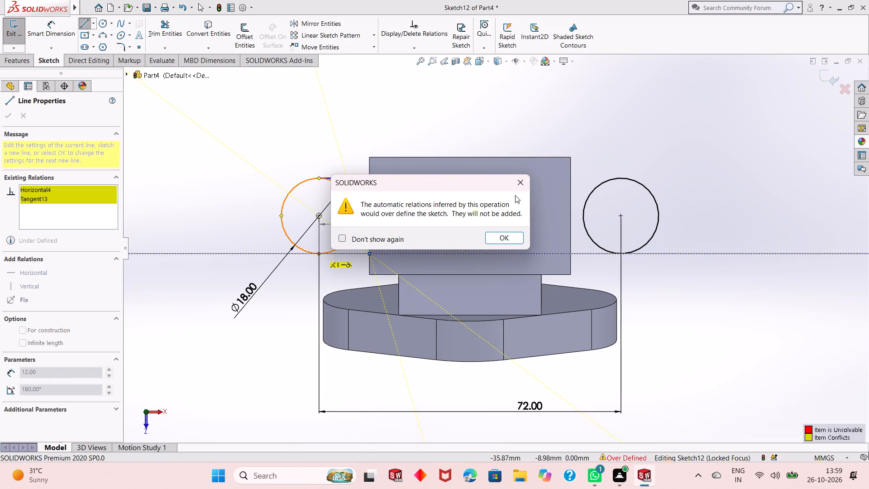
{"action": "left_click", "coordinate": [519, 180]}
{"action": "right_click", "coordinate": [231, 201]}
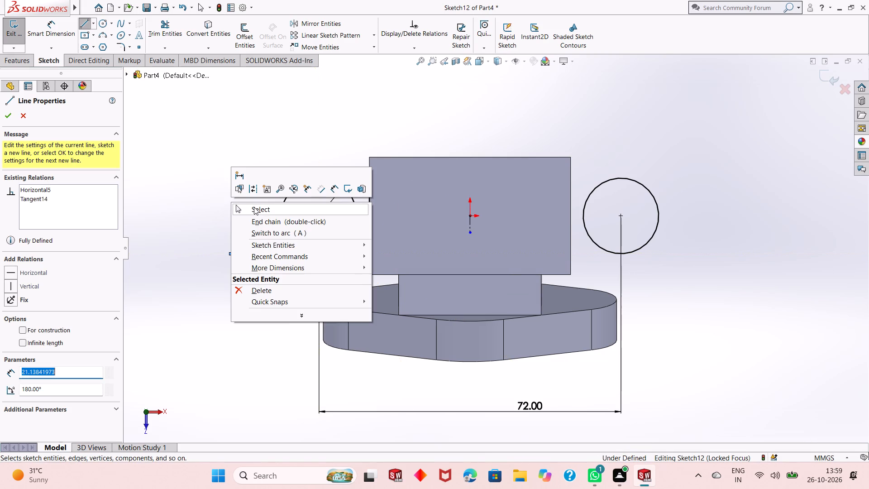
{"action": "left_click", "coordinate": [255, 209]}
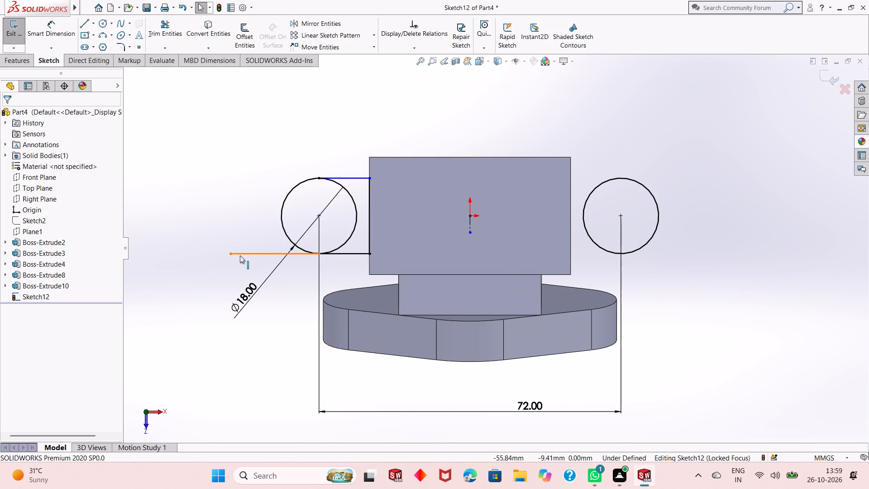
Delete the stray horizontal line extending outward from the bottom of the left circle.
{"action": "right_click", "coordinate": [242, 256]}
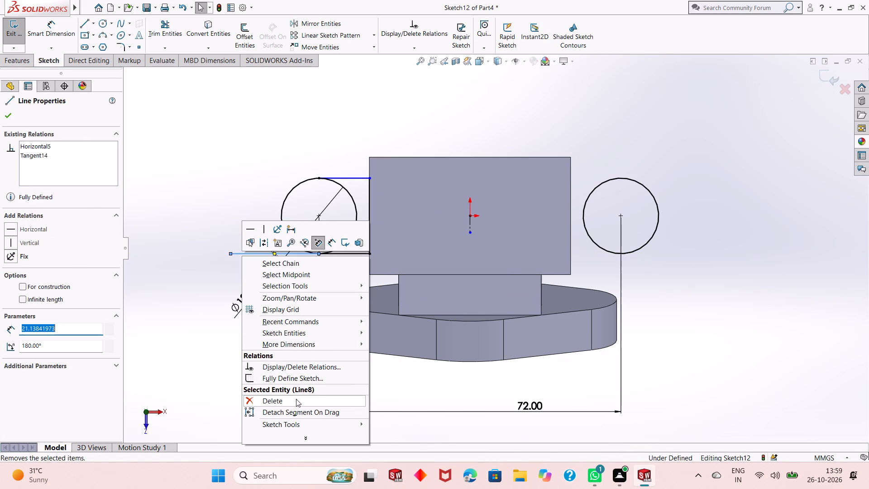
{"action": "left_click", "coordinate": [296, 399]}
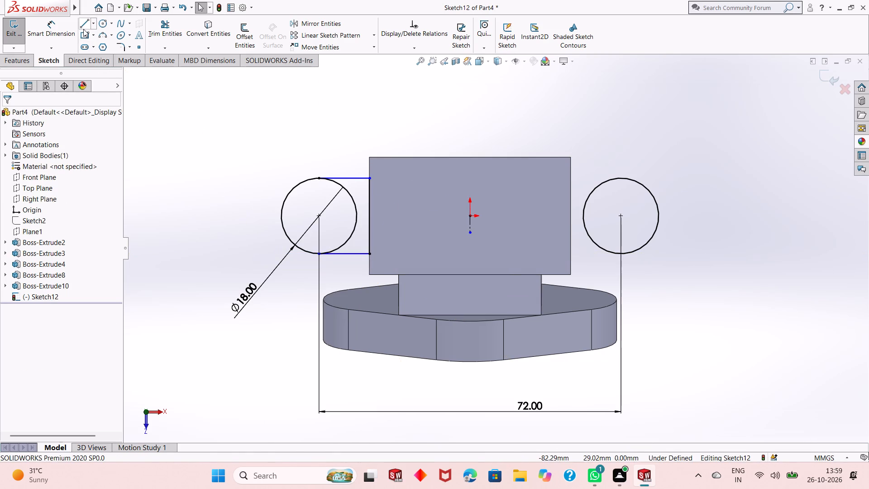
Sketch matching lines from the right circle's top 12 mm to the block edge, 18 mm down it, and 12 mm back to the circle's bottom.
{"action": "left_click", "coordinate": [83, 29]}
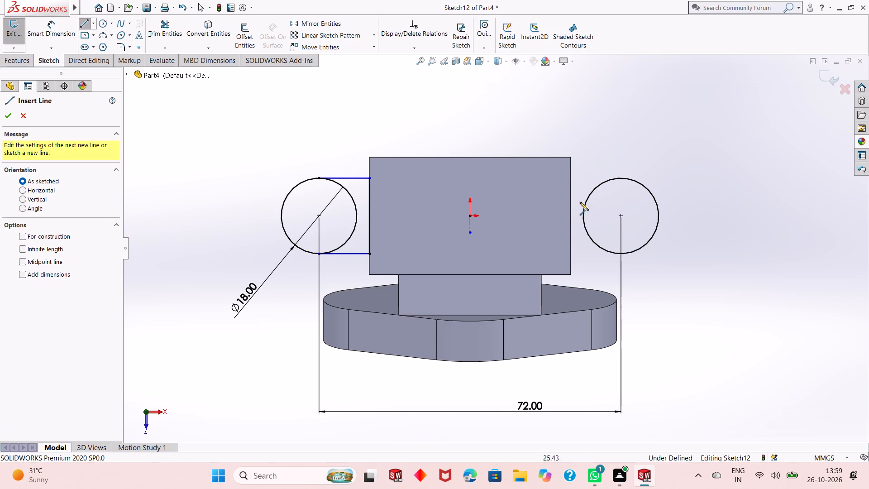
{"action": "left_click", "coordinate": [620, 179]}
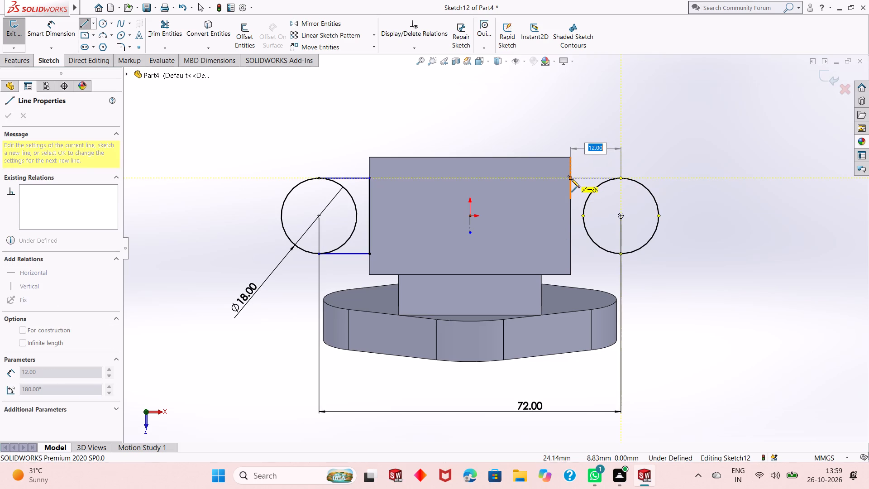
{"action": "left_click", "coordinate": [571, 179]}
{"action": "left_click", "coordinate": [518, 186]}
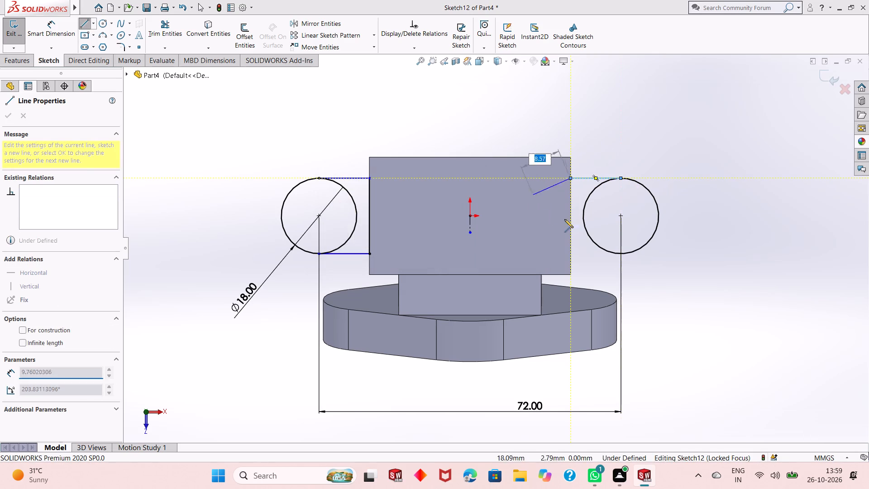
{"action": "left_click", "coordinate": [570, 256]}
{"action": "left_click", "coordinate": [620, 254]}
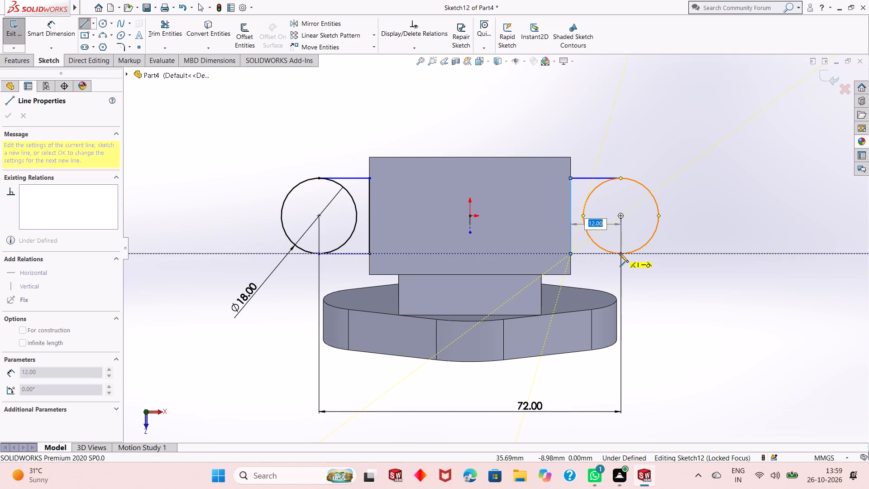
{"action": "left_click", "coordinate": [523, 177]}
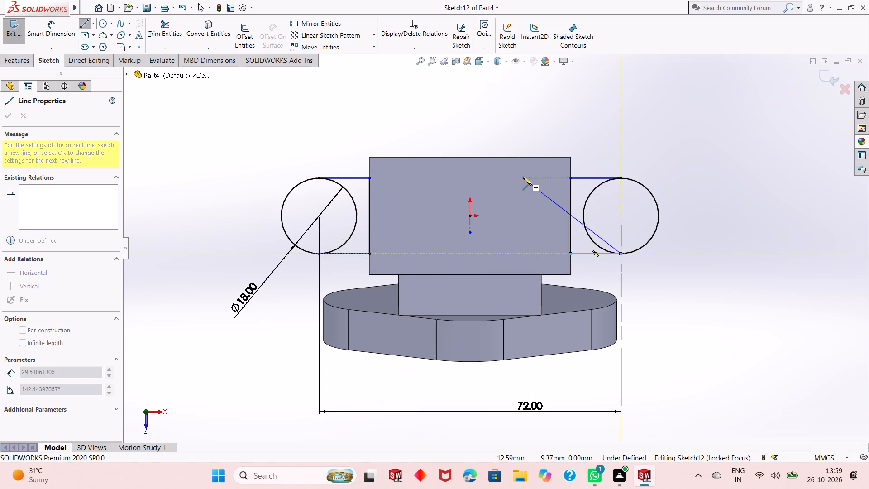
{"action": "right_click", "coordinate": [676, 145]}
{"action": "left_click", "coordinate": [694, 156]}
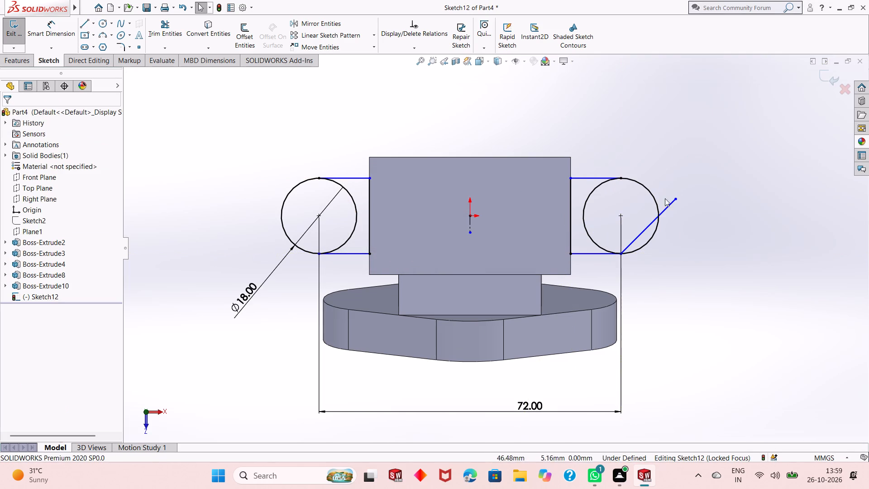
Delete the stray diagonal line starting at the bottom of the right circle.
{"action": "left_click", "coordinate": [665, 209]}
{"action": "right_click", "coordinate": [670, 140]}
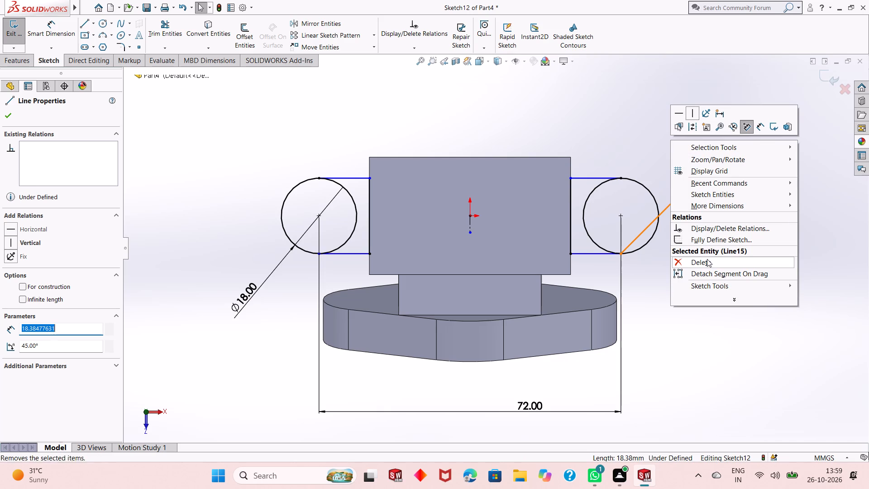
{"action": "left_click", "coordinate": [707, 260]}
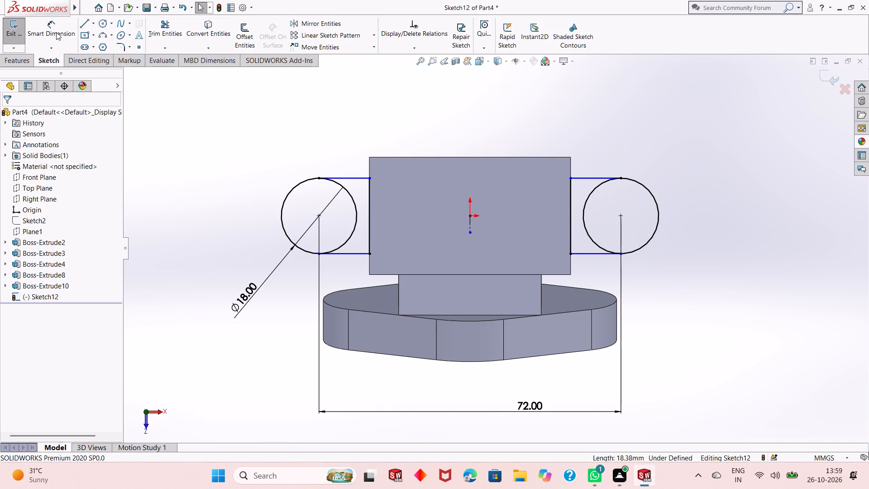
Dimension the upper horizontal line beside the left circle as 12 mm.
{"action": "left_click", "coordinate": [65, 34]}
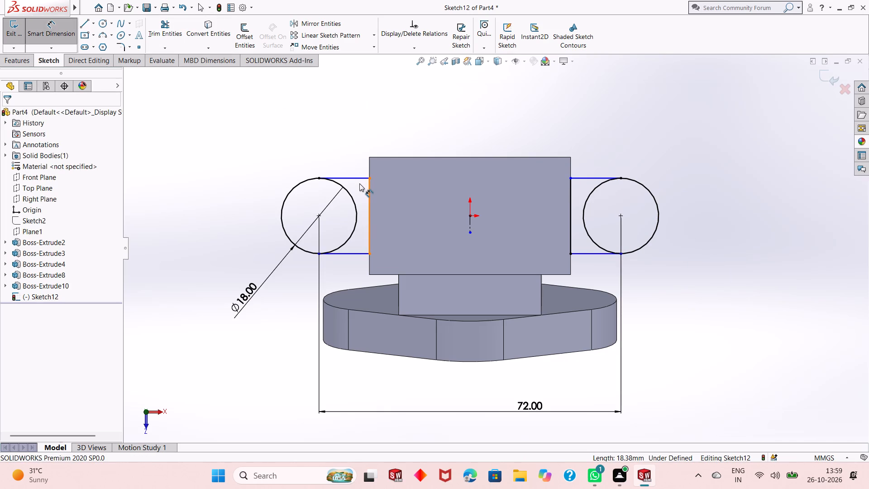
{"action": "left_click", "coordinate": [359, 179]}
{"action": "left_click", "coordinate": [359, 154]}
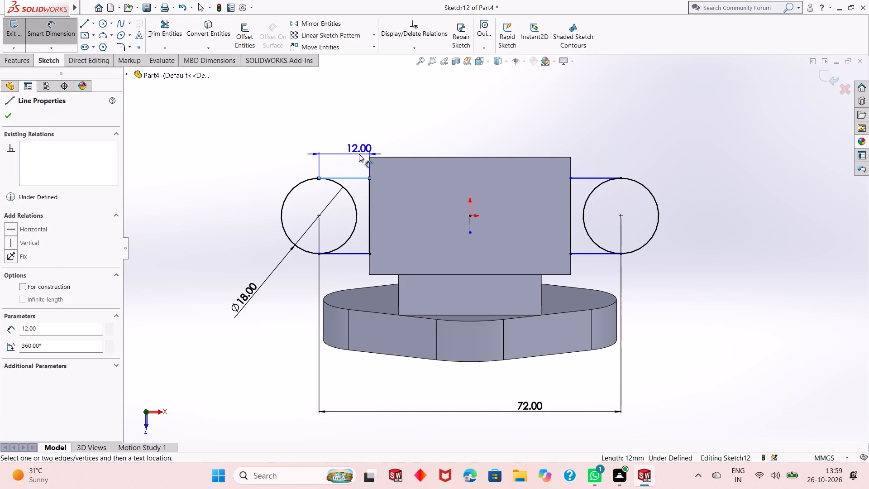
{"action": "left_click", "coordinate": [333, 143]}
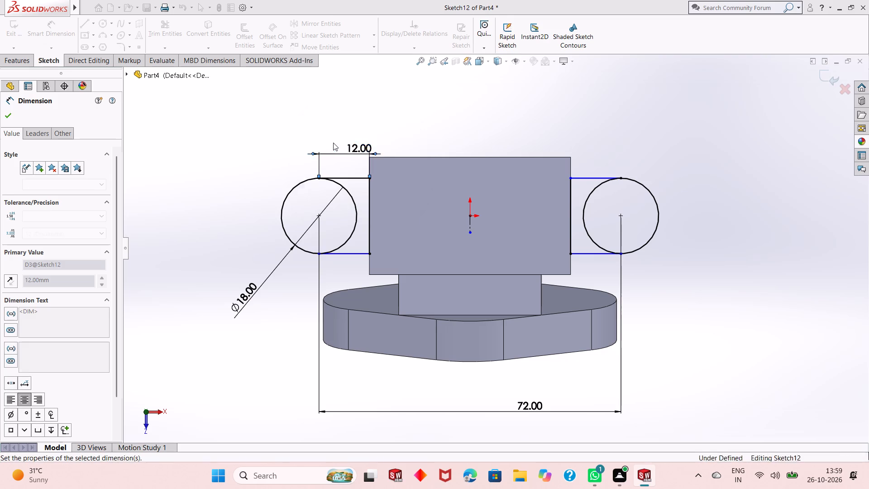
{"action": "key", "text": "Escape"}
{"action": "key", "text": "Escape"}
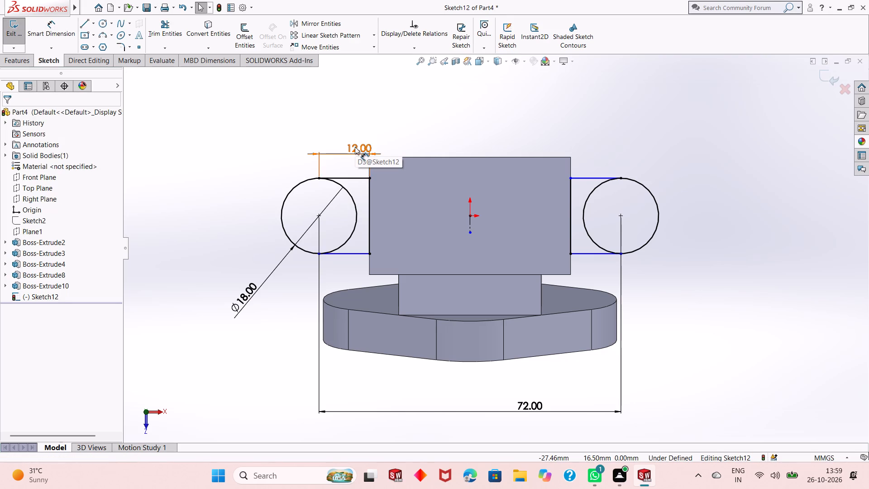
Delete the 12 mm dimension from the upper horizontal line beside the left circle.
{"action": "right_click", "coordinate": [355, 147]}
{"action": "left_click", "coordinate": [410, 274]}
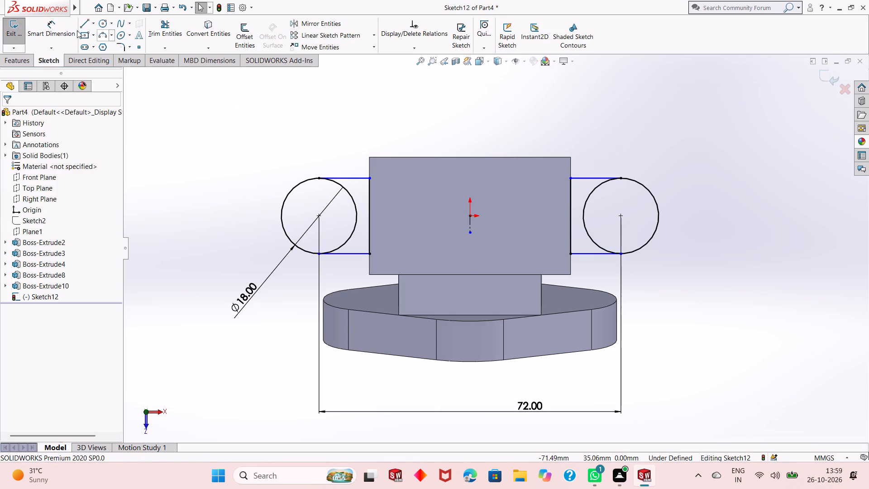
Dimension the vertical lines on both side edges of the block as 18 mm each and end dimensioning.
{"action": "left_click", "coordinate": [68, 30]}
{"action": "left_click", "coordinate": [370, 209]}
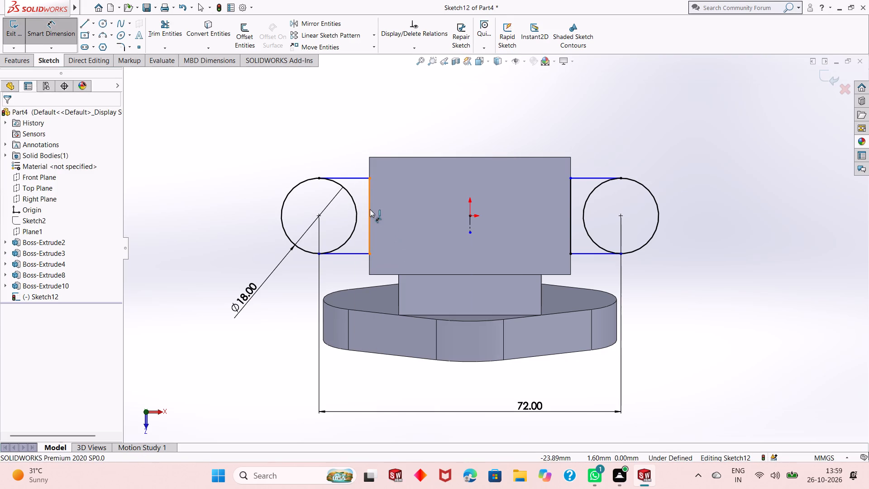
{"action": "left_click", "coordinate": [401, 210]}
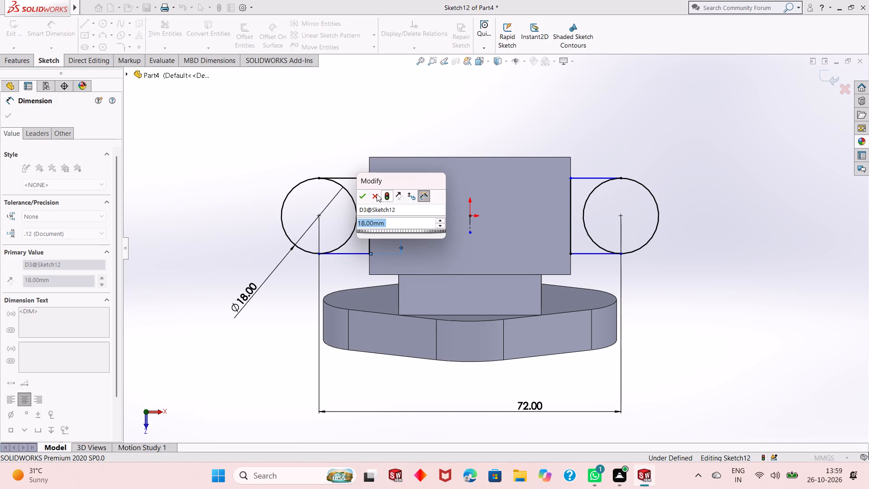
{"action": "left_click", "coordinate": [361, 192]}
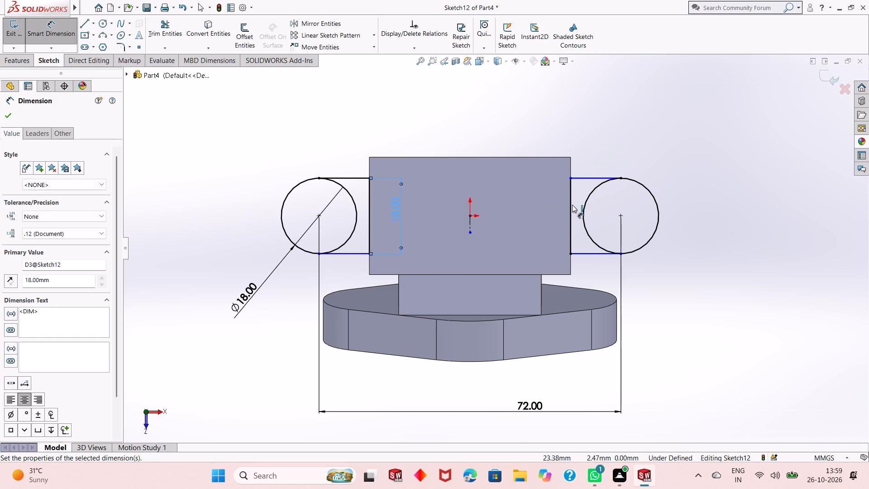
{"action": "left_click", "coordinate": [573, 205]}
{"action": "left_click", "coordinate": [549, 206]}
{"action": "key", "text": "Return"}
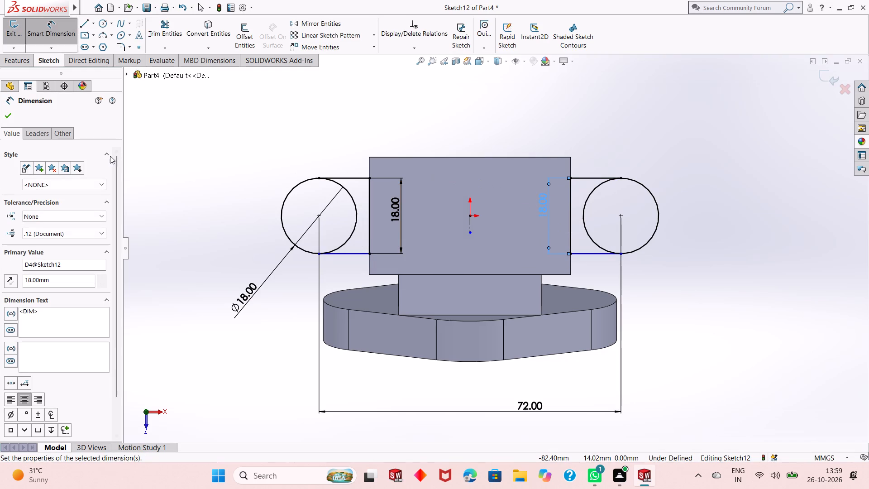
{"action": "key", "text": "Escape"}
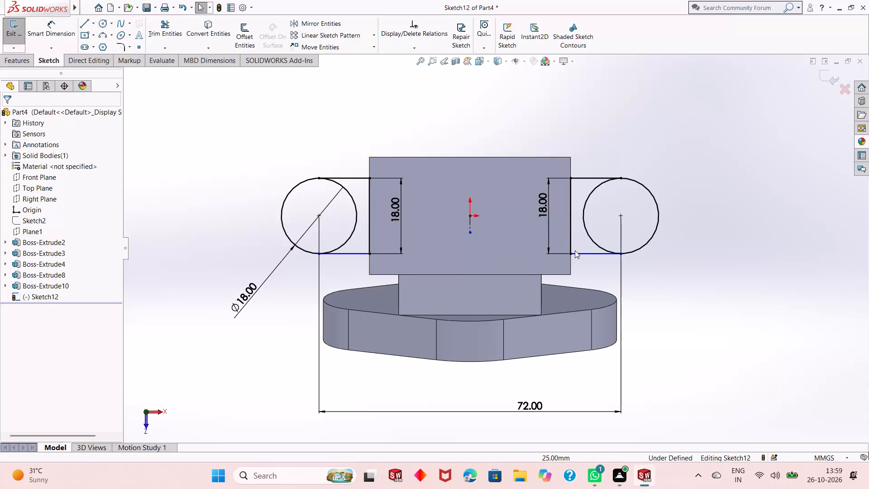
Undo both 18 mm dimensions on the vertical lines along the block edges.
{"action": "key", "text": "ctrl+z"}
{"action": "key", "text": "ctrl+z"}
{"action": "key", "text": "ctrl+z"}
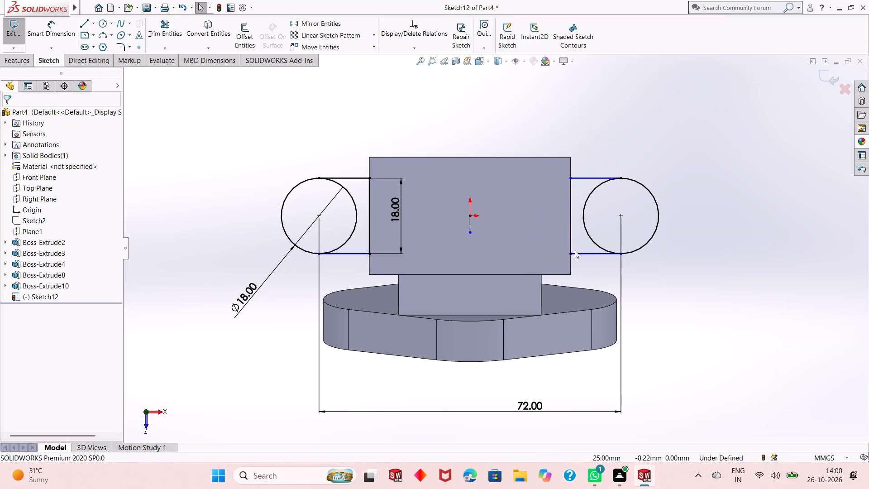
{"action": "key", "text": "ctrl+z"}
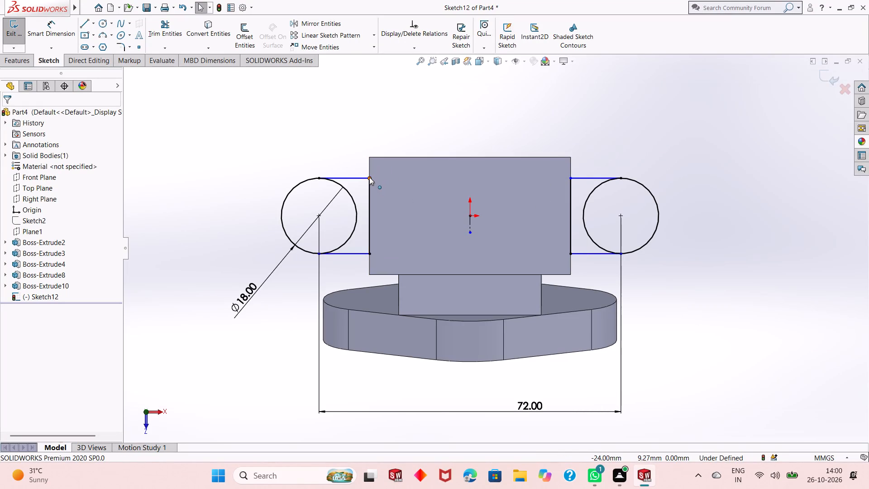
Add Fix relations to both endpoints of the left vertical line and the lower line's endpoint on the left circle.
{"action": "left_click", "coordinate": [369, 177]}
{"action": "left_click", "coordinate": [477, 135]}
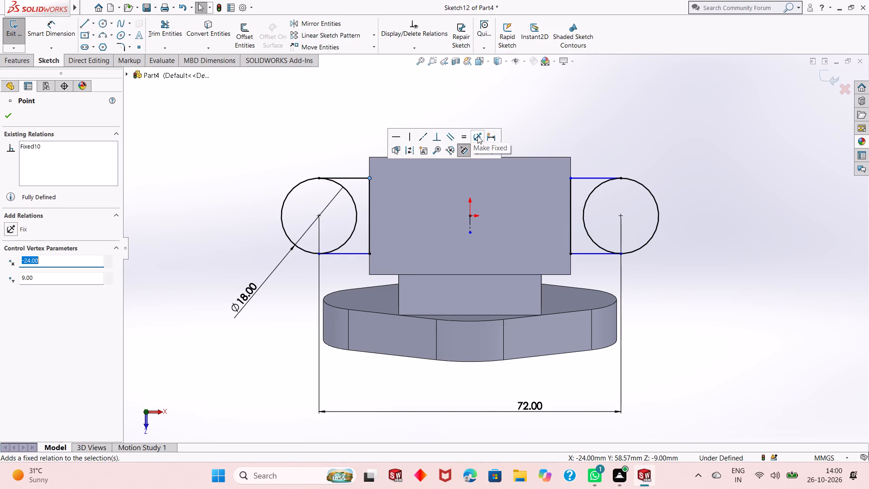
{"action": "left_click", "coordinate": [368, 254]}
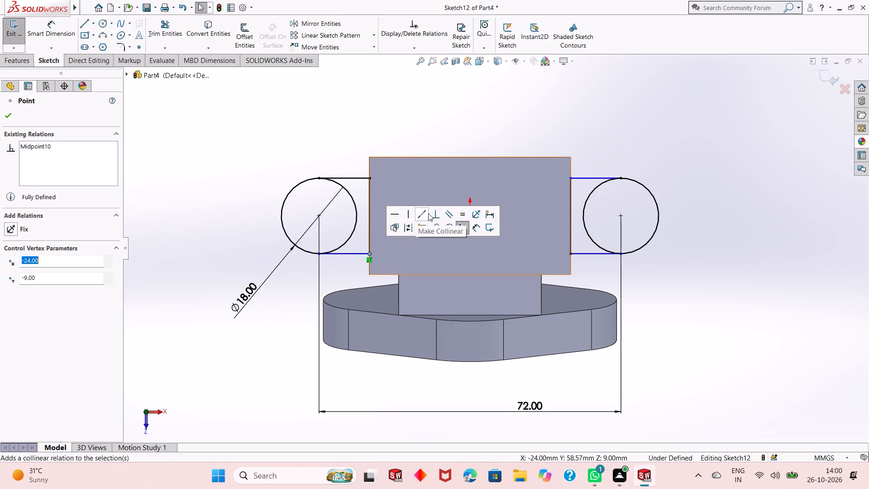
{"action": "left_click", "coordinate": [470, 214]}
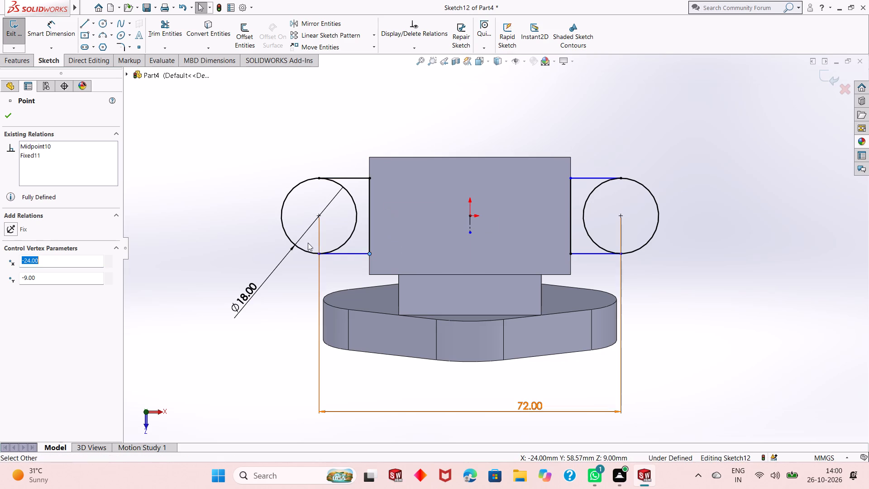
{"action": "left_click", "coordinate": [319, 255]}
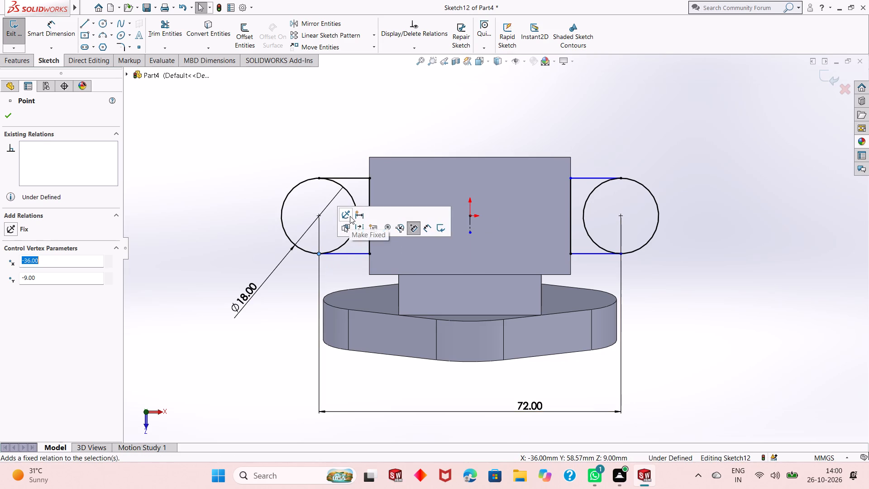
{"action": "left_click", "coordinate": [350, 216]}
{"action": "left_click", "coordinate": [9, 118]}
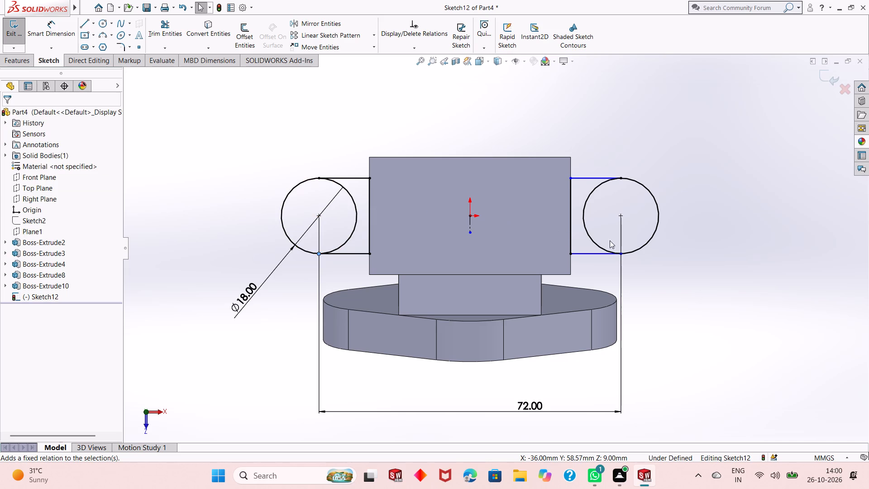
{"action": "left_click", "coordinate": [684, 213]}
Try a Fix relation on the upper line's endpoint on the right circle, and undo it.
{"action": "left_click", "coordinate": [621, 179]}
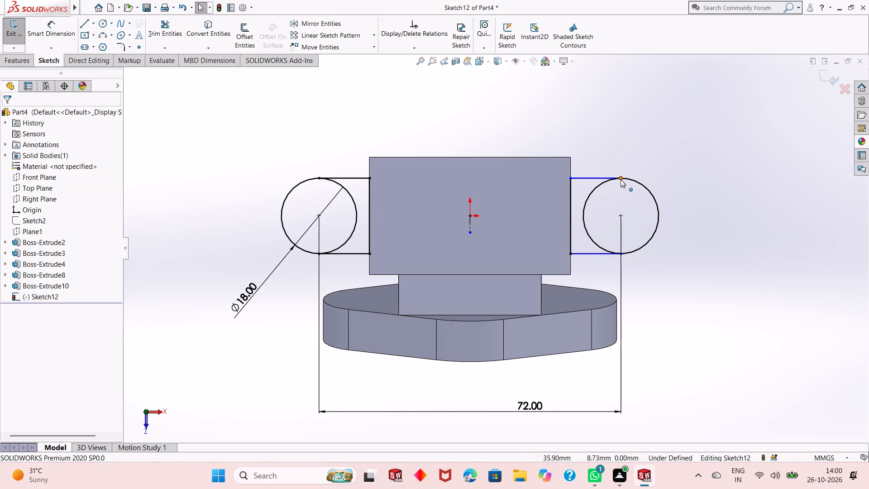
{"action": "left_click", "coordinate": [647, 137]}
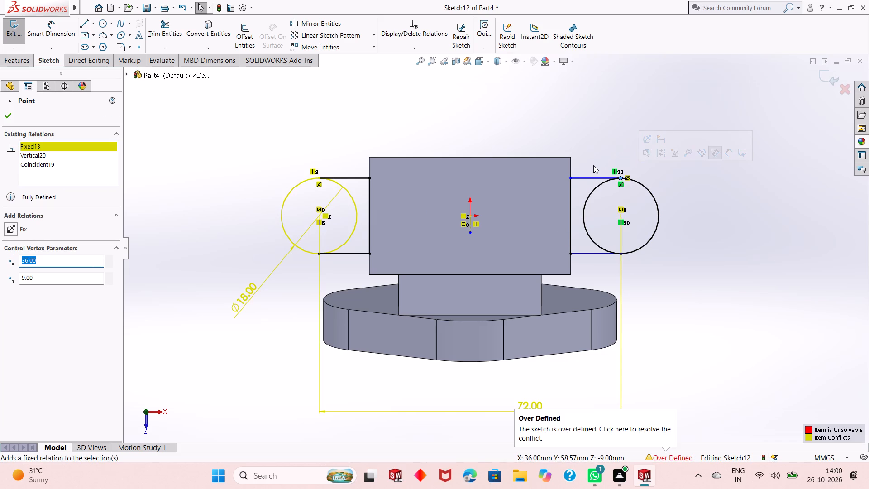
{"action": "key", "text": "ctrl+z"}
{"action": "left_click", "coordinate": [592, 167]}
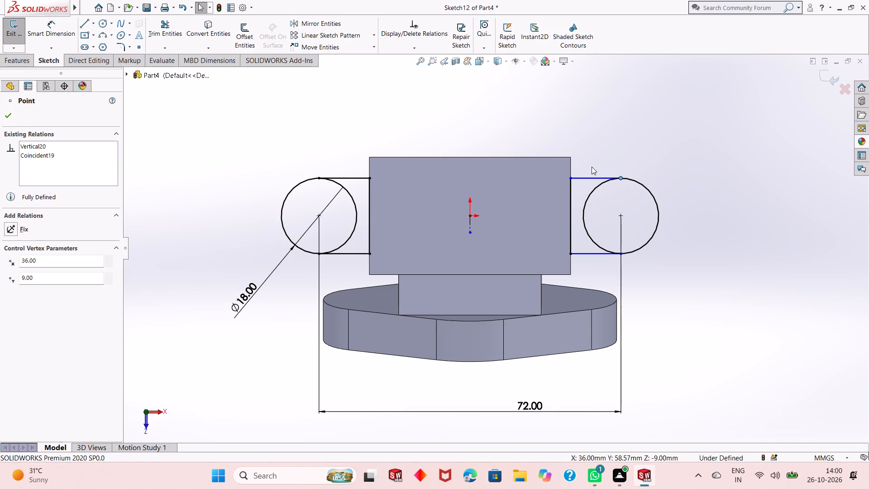
Add Fix relations to the upper endpoint of the right vertical line and the lower line's endpoint on the right circle.
{"action": "left_click", "coordinate": [572, 179]}
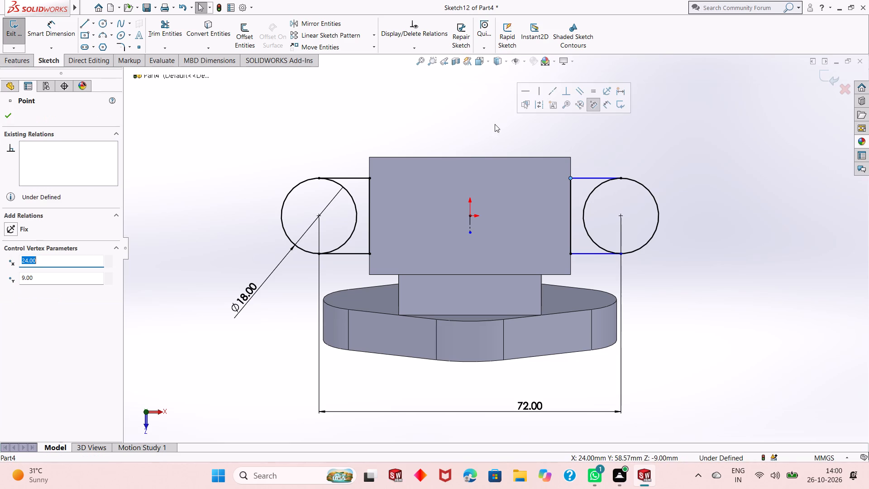
{"action": "left_click", "coordinate": [602, 92]}
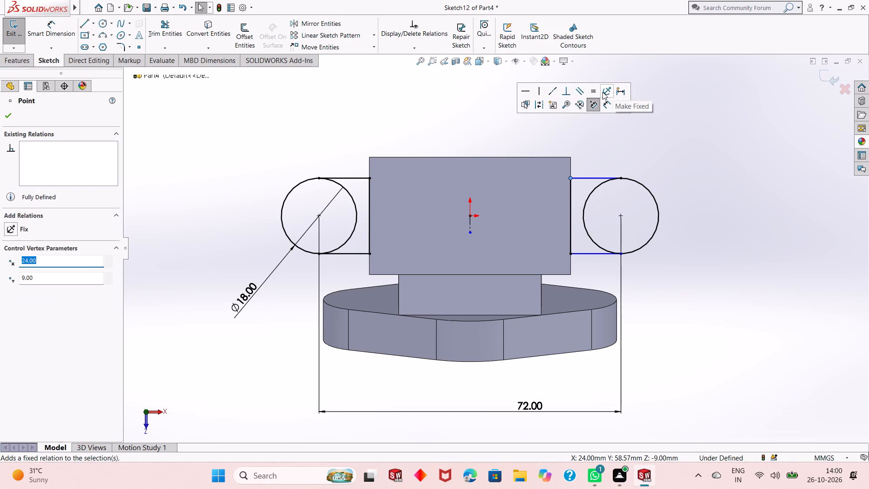
{"action": "left_click", "coordinate": [3, 115]}
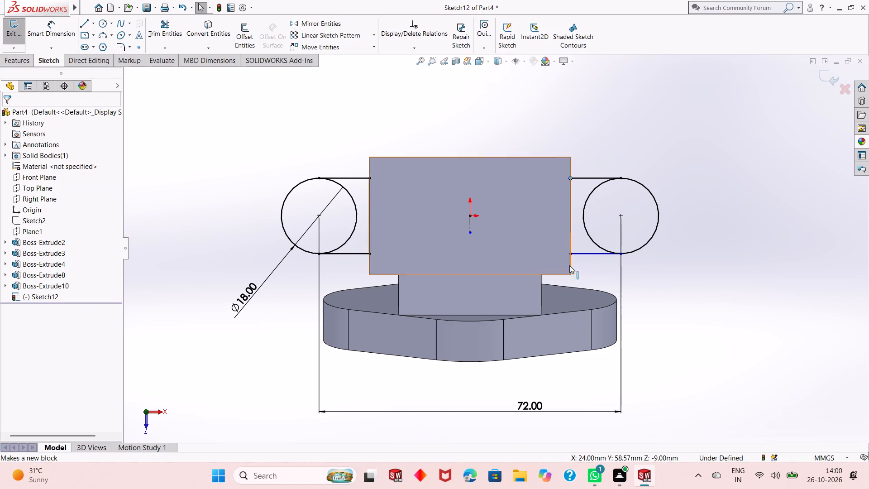
{"action": "left_click", "coordinate": [622, 254]}
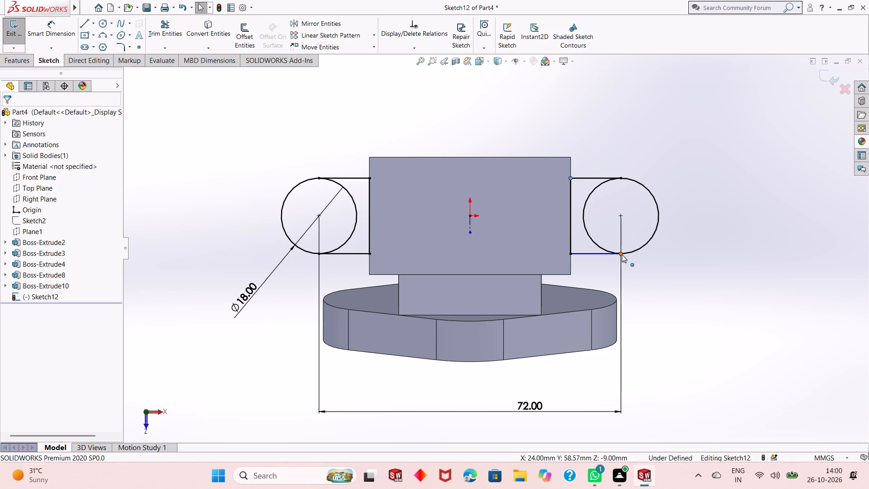
{"action": "left_click", "coordinate": [646, 214]}
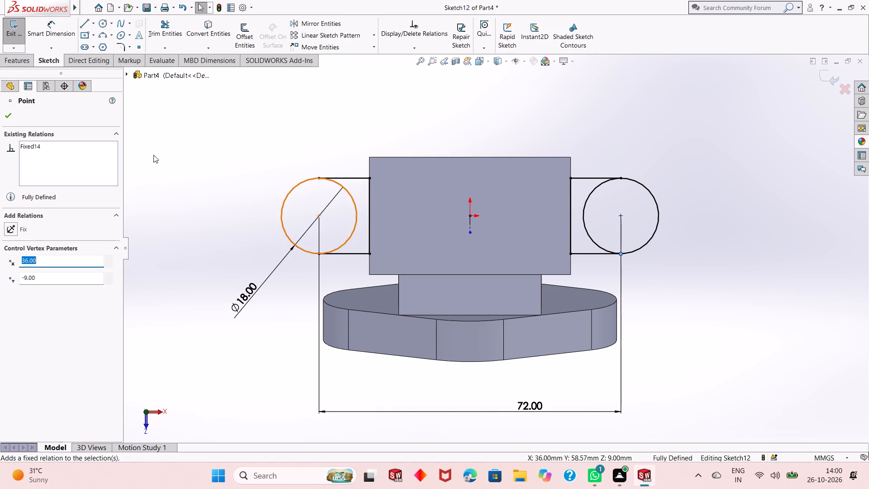
{"action": "left_click", "coordinate": [4, 113]}
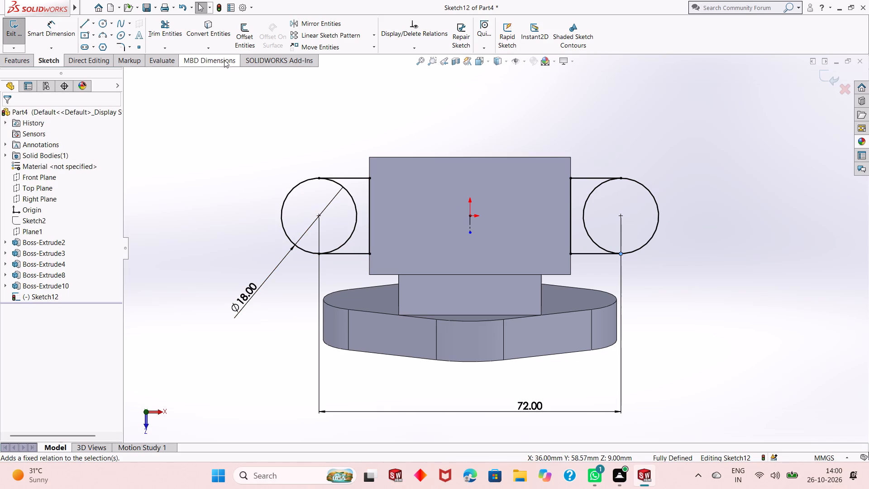
Trim away the inner halves of both circles facing the block and end trimming.
{"action": "left_click", "coordinate": [166, 31]}
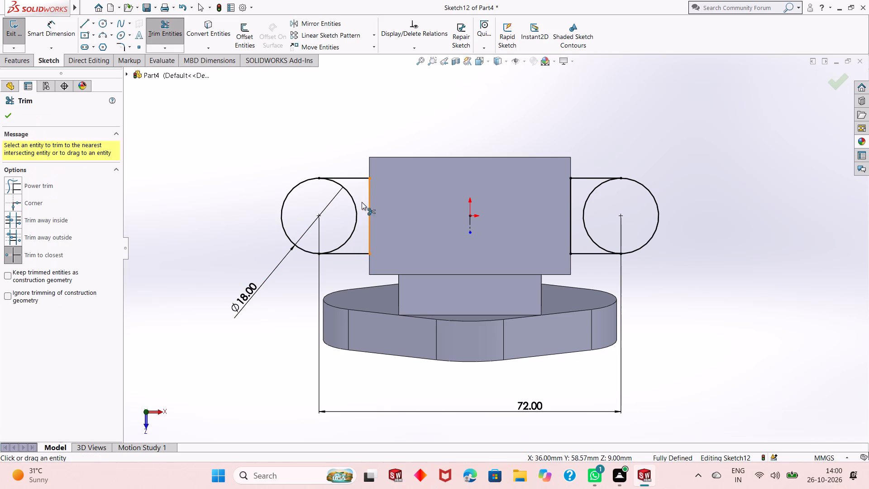
{"action": "left_click", "coordinate": [354, 211]}
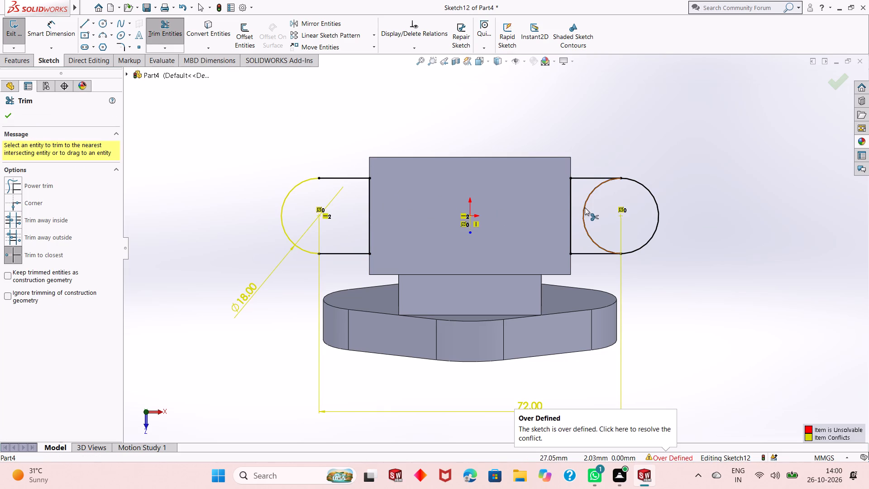
{"action": "left_click", "coordinate": [585, 207]}
{"action": "right_click", "coordinate": [199, 174]}
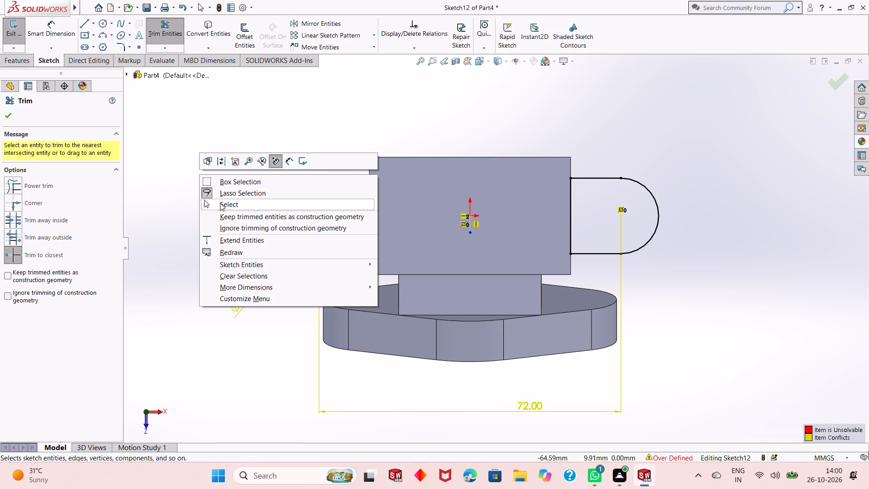
{"action": "left_click", "coordinate": [220, 203]}
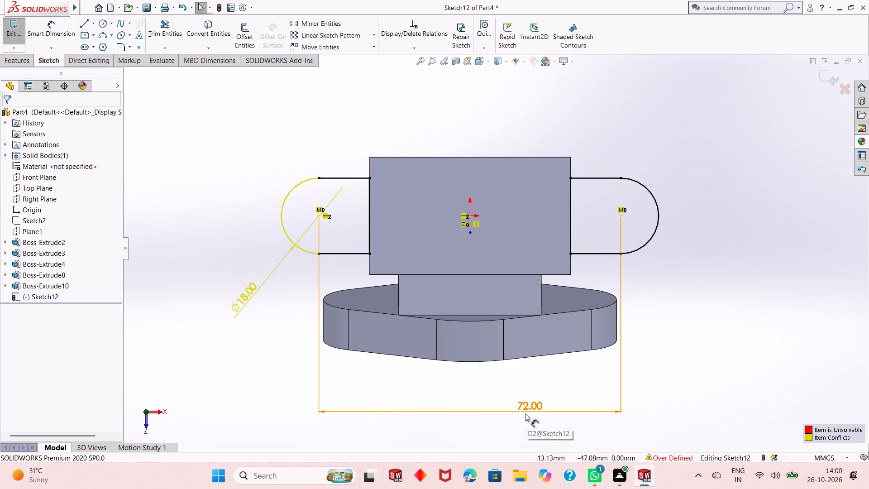
Delete the 18 mm diameter dimension from the left arc.
{"action": "right_click", "coordinate": [231, 305]}
{"action": "left_click", "coordinate": [290, 369]}
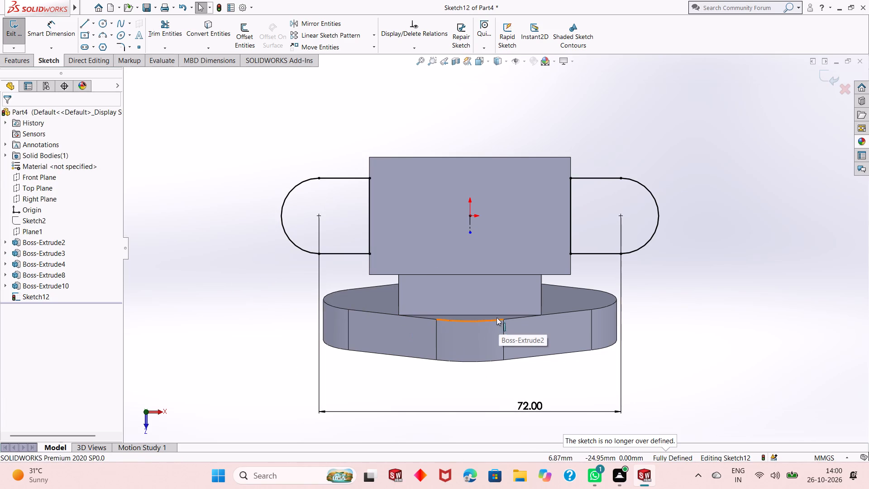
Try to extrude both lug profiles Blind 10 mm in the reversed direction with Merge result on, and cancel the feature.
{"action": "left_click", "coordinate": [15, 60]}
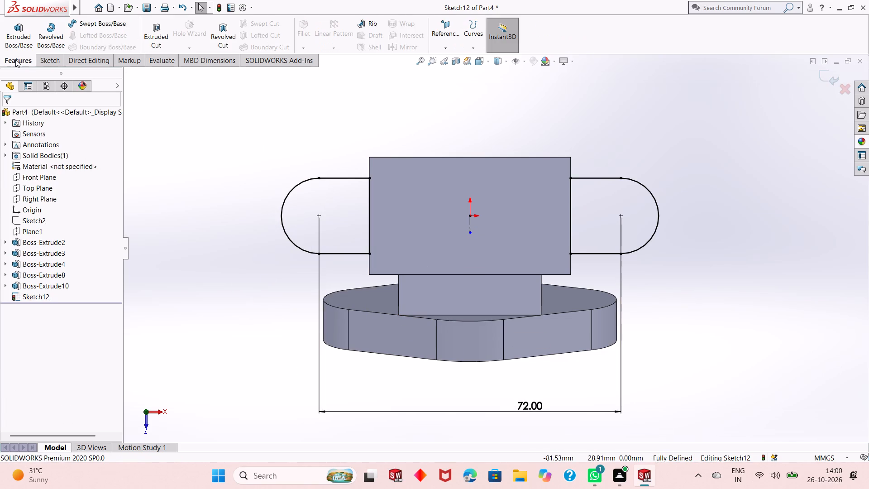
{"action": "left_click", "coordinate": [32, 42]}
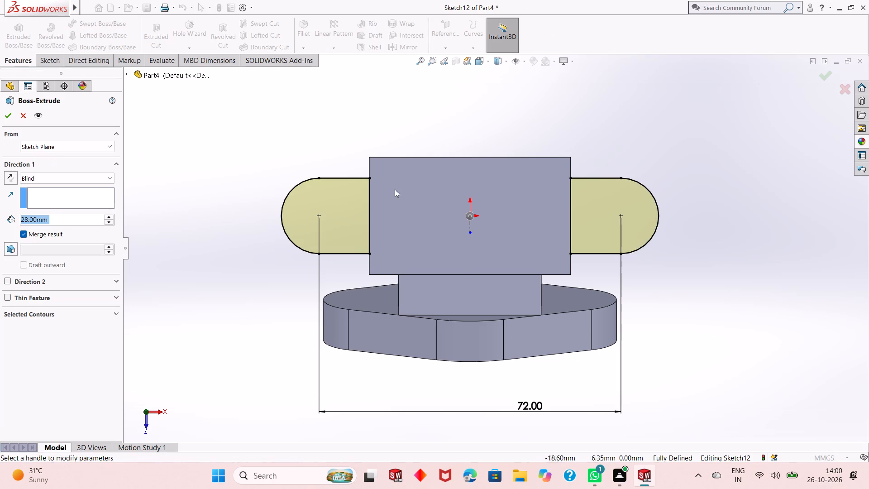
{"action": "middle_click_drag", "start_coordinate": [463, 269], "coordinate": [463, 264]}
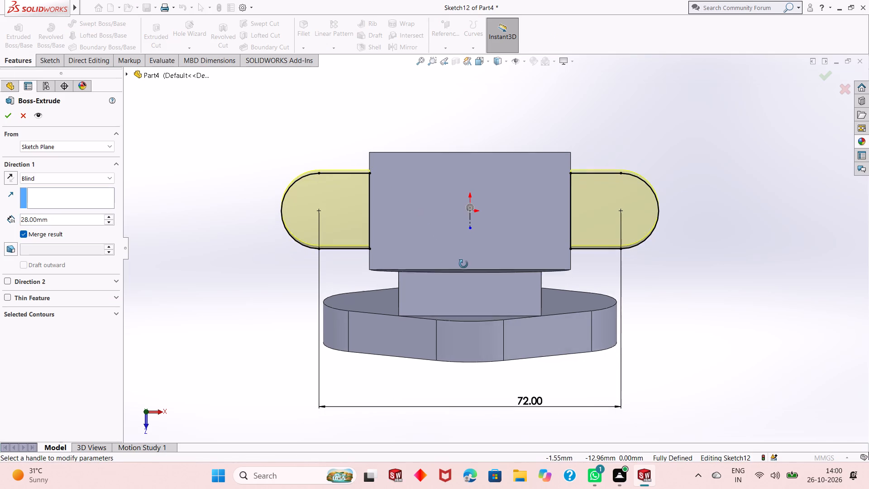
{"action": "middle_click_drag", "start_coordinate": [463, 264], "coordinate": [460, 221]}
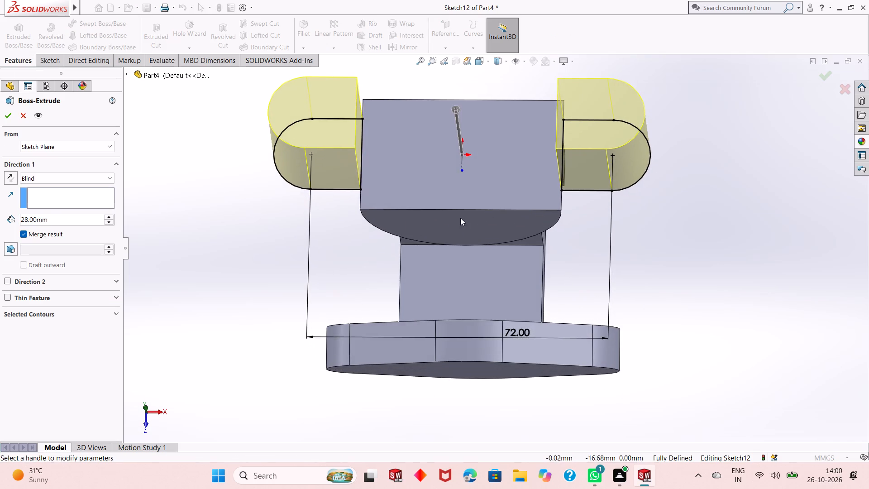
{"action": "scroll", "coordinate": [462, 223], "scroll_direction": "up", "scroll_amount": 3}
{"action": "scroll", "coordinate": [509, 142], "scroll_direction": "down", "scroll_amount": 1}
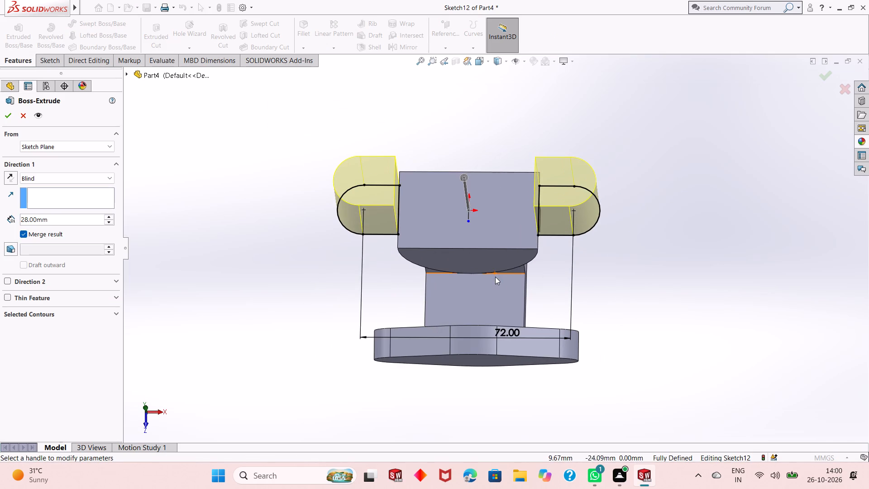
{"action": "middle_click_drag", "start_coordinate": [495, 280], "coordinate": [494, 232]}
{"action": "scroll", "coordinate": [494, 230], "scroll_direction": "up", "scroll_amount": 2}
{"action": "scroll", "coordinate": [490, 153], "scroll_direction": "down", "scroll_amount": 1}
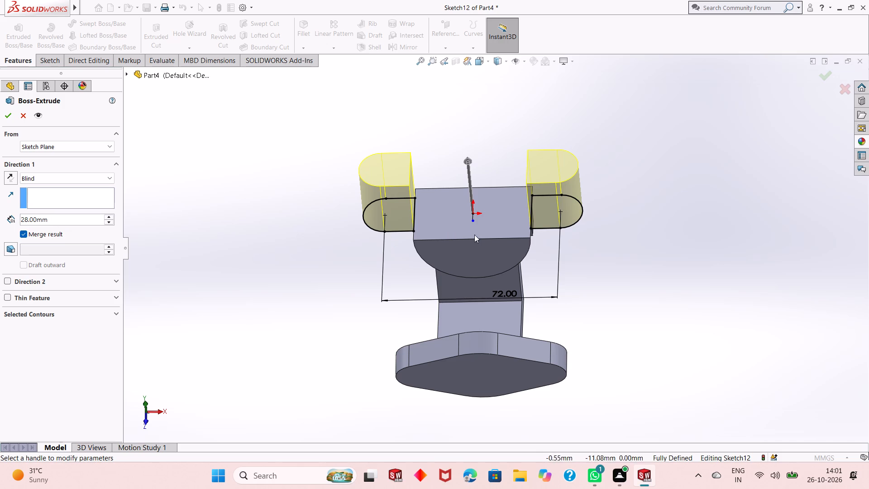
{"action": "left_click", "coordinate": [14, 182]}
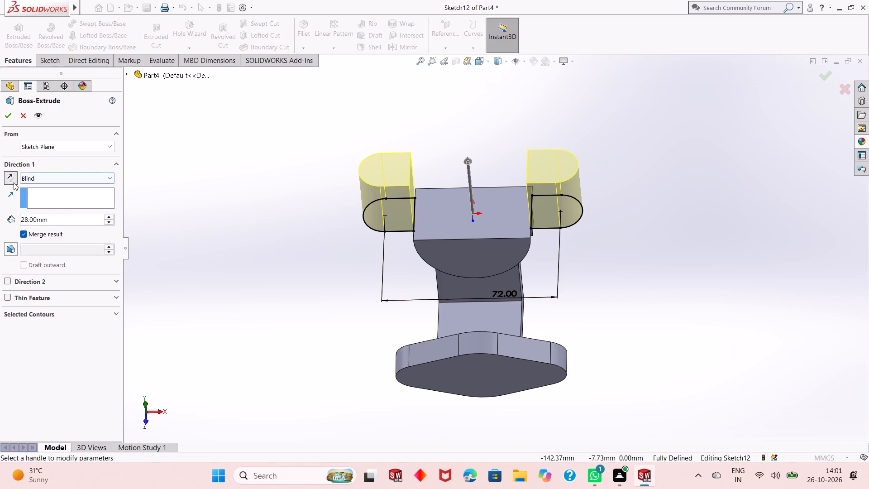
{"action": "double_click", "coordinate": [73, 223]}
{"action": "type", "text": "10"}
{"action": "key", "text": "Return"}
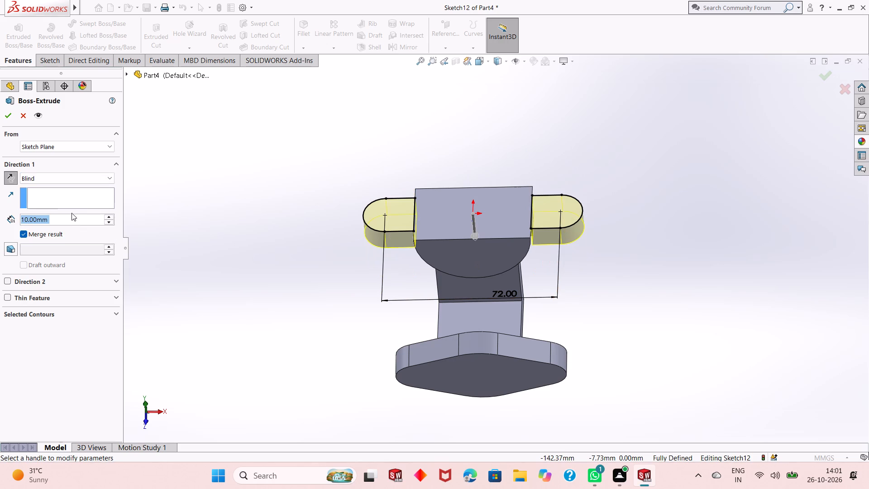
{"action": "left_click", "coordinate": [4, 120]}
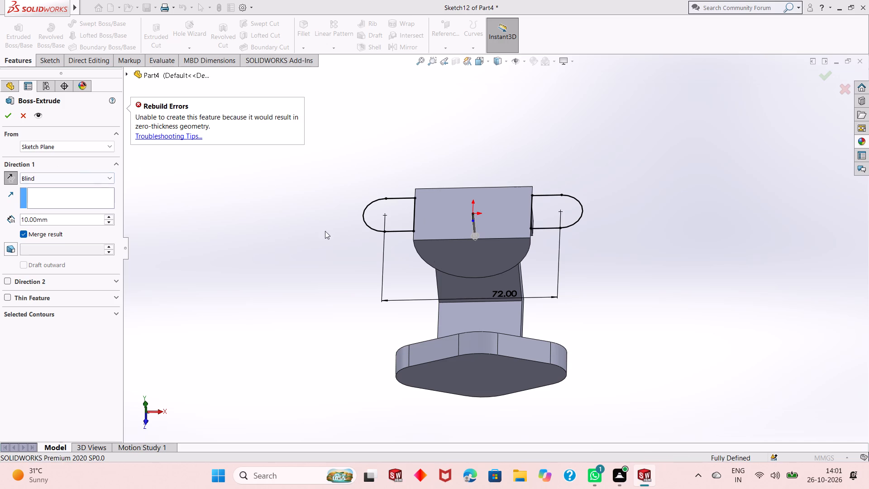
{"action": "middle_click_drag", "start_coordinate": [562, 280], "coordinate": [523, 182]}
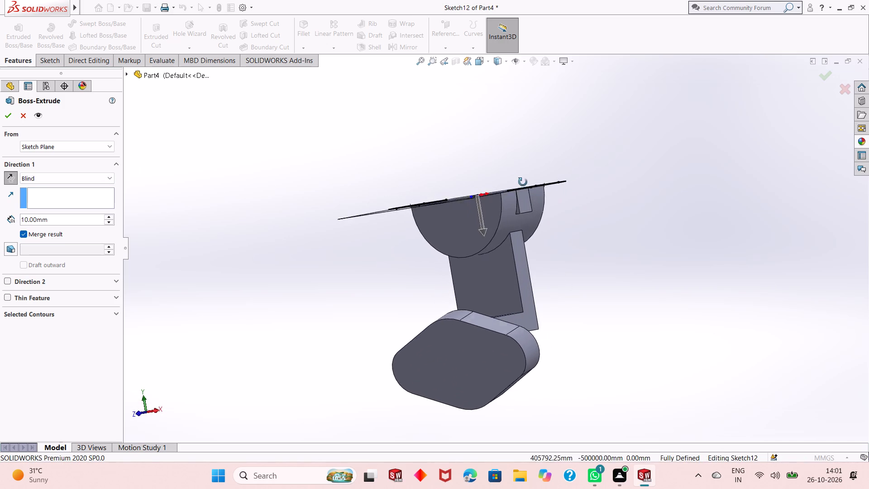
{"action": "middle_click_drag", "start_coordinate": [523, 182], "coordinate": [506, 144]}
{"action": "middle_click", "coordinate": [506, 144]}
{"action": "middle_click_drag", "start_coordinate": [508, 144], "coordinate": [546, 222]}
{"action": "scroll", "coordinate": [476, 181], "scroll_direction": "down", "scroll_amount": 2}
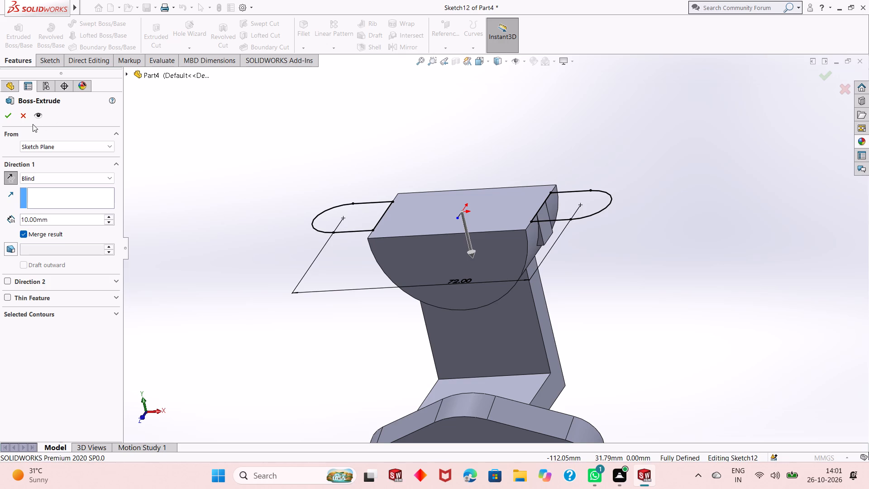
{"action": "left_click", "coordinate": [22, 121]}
Examine how the right lug profile meets the block's edge and the half-cylinder beneath it.
{"action": "middle_click_drag", "start_coordinate": [580, 240], "coordinate": [580, 271]}
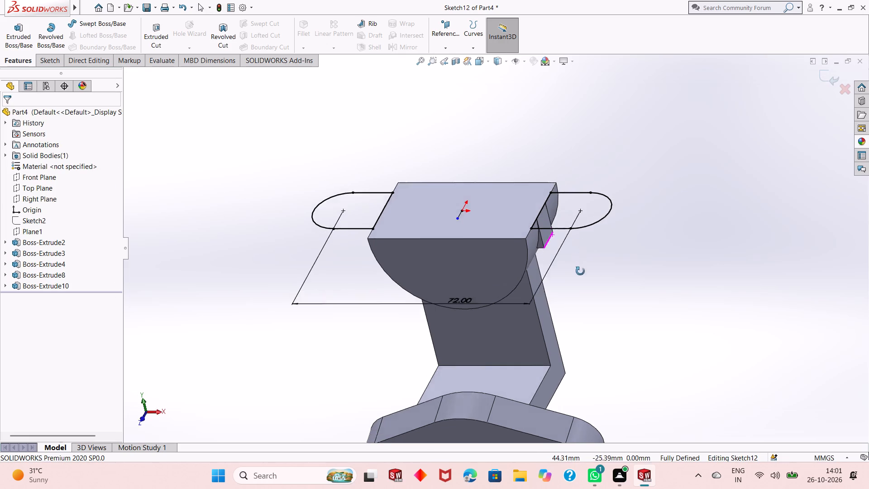
{"action": "middle_click_drag", "start_coordinate": [580, 271], "coordinate": [577, 296]}
{"action": "scroll", "coordinate": [530, 235], "scroll_direction": "down", "scroll_amount": 4}
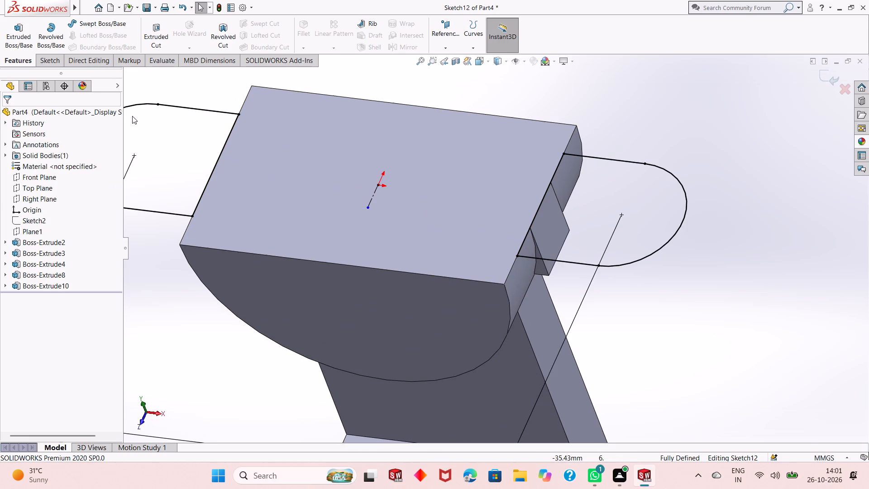
{"action": "scroll", "coordinate": [509, 185], "scroll_direction": "down", "scroll_amount": 3}
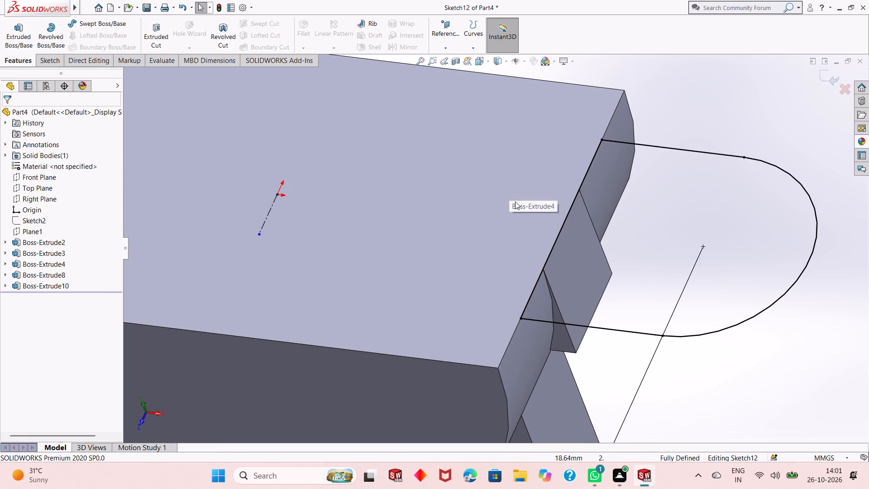
{"action": "middle_click_drag", "start_coordinate": [516, 206], "coordinate": [550, 262]}
{"action": "middle_click_drag", "start_coordinate": [538, 244], "coordinate": [549, 282]}
{"action": "scroll", "coordinate": [549, 282], "scroll_direction": "up", "scroll_amount": 2}
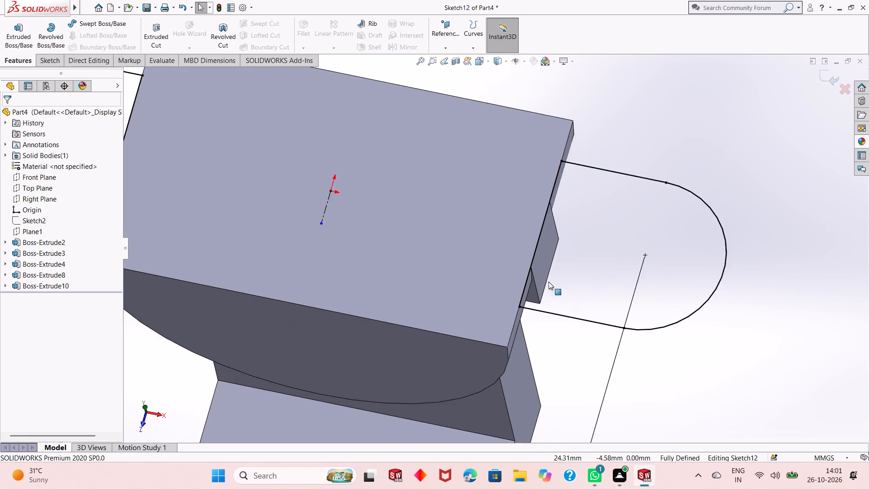
{"action": "scroll", "coordinate": [549, 282], "scroll_direction": "up", "scroll_amount": 2}
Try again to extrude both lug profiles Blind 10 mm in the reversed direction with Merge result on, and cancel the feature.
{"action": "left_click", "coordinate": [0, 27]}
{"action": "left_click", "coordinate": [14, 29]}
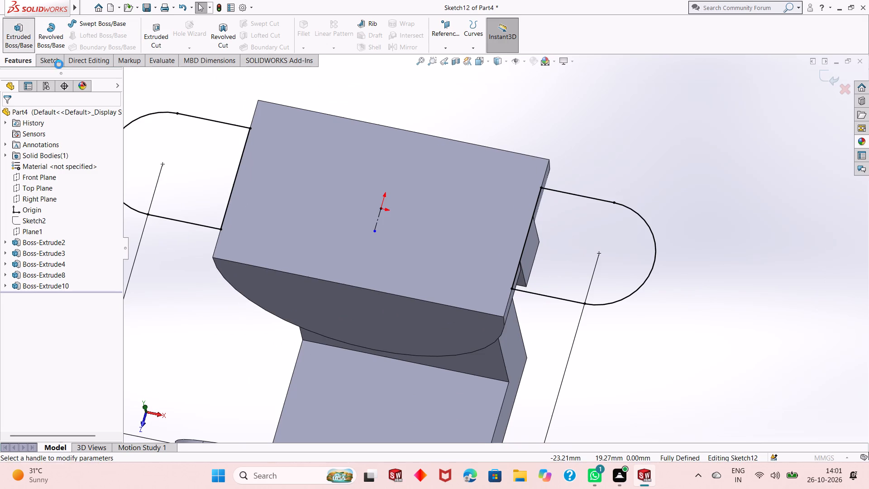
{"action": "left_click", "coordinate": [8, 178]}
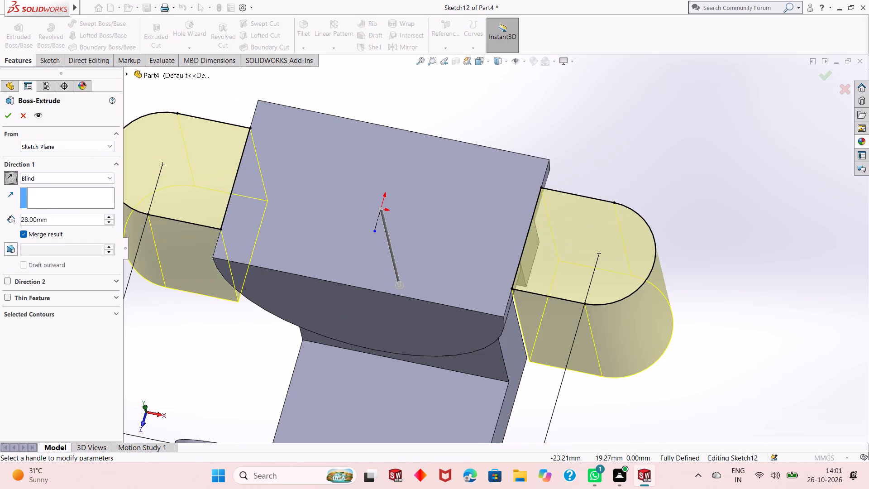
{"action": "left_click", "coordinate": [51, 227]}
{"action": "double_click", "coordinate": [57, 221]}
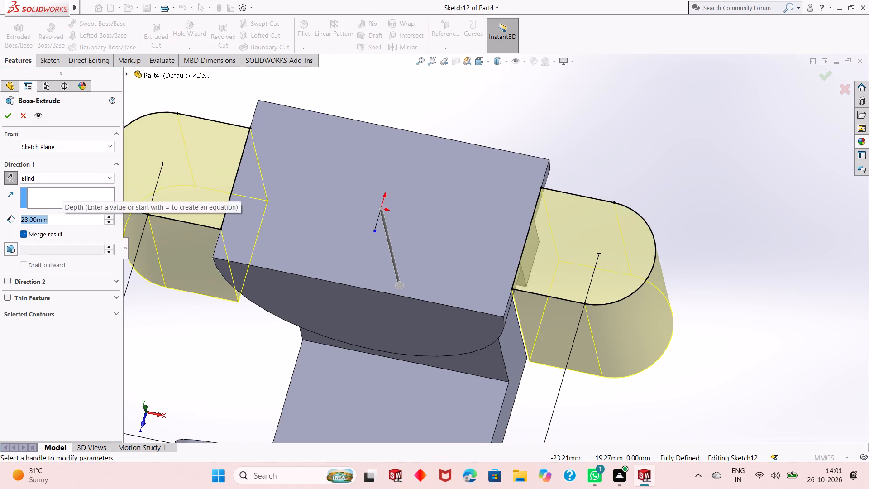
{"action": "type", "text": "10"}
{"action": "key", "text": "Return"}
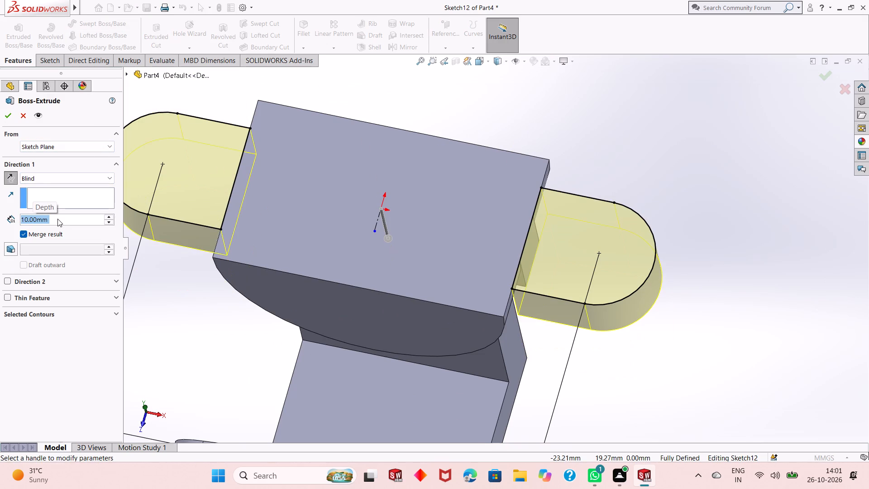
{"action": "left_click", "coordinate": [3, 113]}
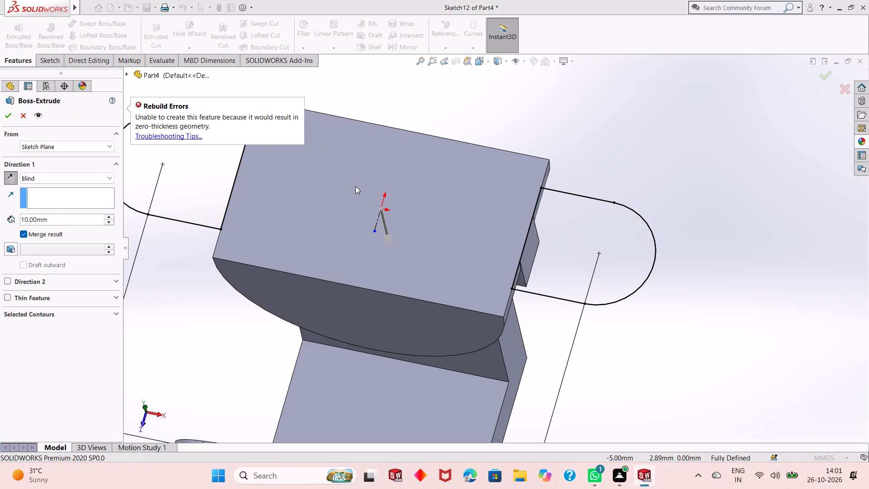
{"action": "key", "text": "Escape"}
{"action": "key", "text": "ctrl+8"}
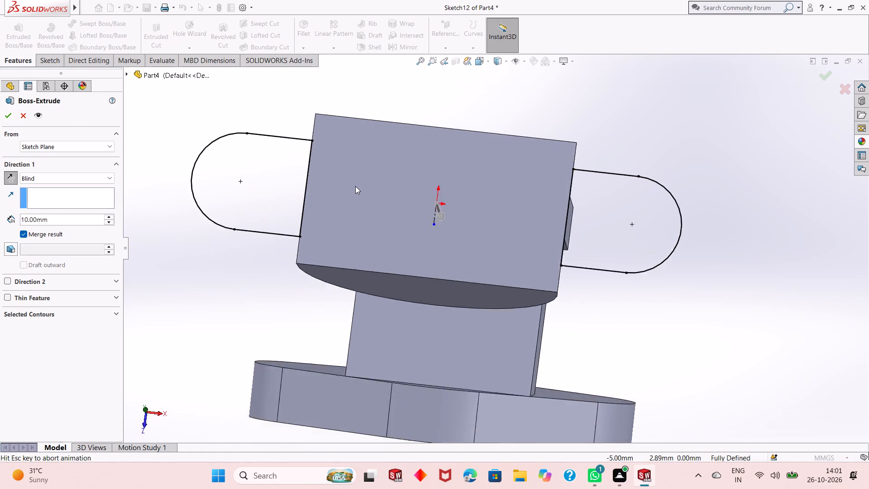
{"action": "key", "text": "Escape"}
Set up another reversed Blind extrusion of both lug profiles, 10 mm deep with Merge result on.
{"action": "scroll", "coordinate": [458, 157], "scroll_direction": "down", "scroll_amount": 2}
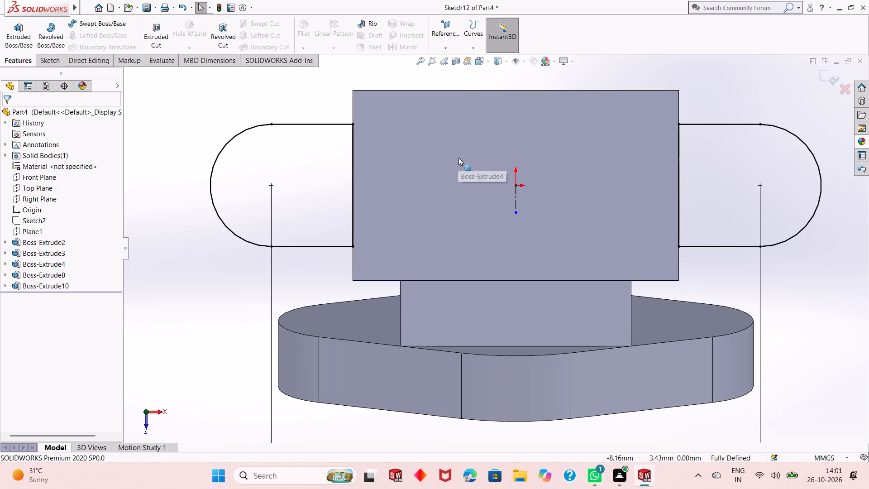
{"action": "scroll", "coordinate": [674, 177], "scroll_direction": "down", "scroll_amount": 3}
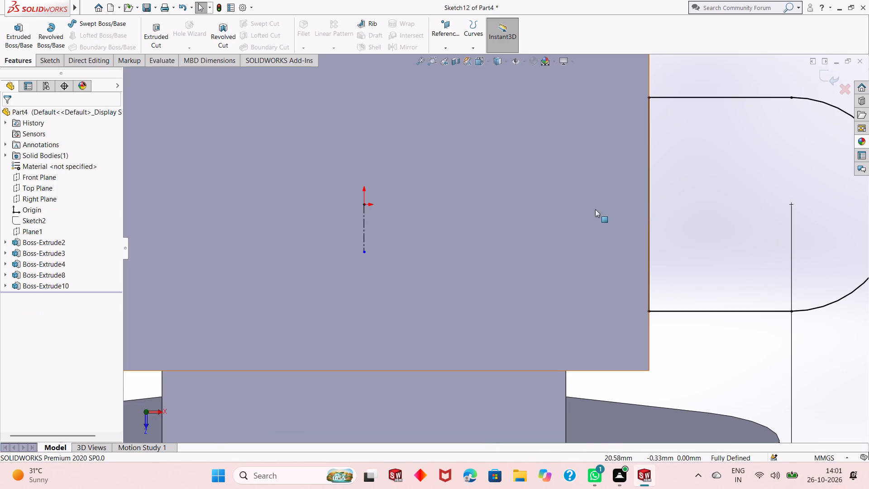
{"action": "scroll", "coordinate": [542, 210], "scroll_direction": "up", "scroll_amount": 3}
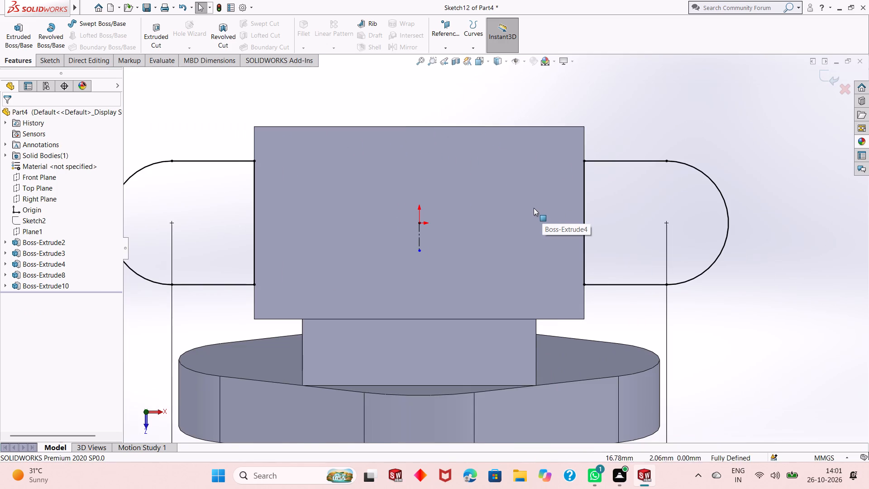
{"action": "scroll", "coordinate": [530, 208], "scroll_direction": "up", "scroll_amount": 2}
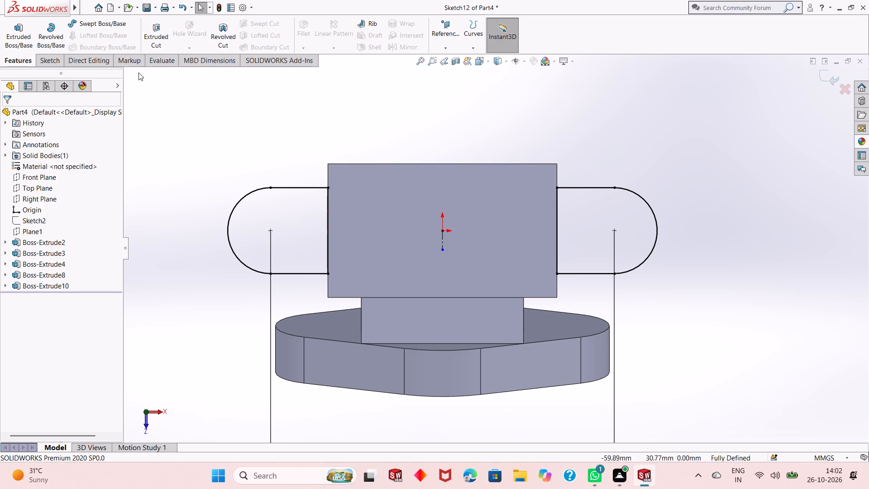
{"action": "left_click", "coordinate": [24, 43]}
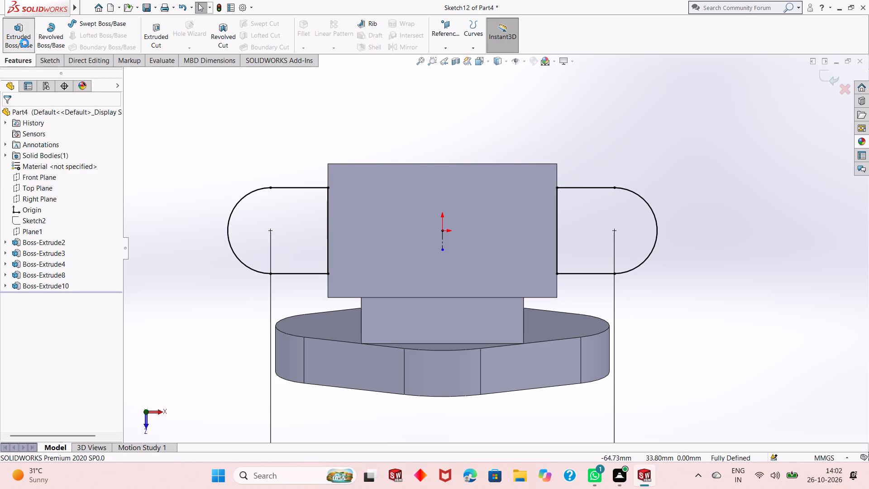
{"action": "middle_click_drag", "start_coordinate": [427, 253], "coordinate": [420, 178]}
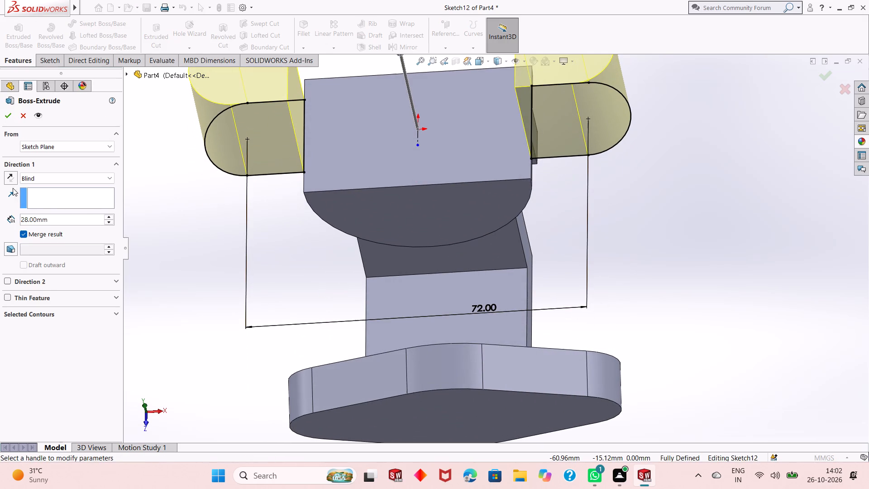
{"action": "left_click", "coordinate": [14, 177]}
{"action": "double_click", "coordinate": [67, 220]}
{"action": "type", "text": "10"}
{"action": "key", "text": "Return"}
Examine from several angles where the previewed lugs meet the block and half-cylinder, and cancel the extrusion.
{"action": "middle_click_drag", "start_coordinate": [533, 259], "coordinate": [526, 193]}
{"action": "scroll", "coordinate": [529, 200], "scroll_direction": "up", "scroll_amount": 3}
{"action": "scroll", "coordinate": [528, 124], "scroll_direction": "down", "scroll_amount": 3}
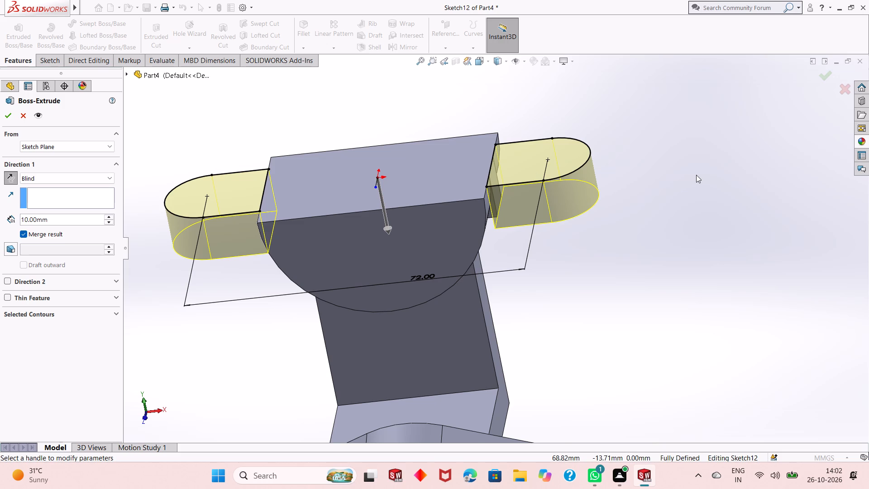
{"action": "middle_click_drag", "start_coordinate": [579, 212], "coordinate": [578, 212]}
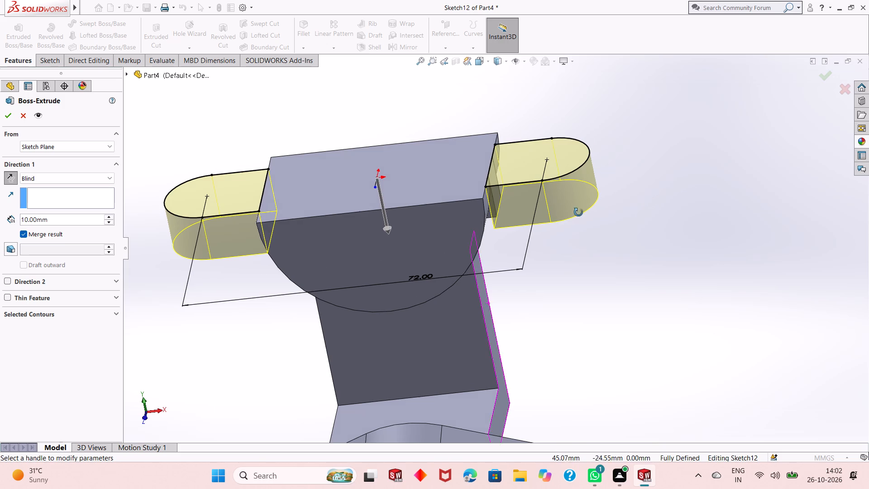
{"action": "middle_click_drag", "start_coordinate": [578, 212], "coordinate": [578, 132]}
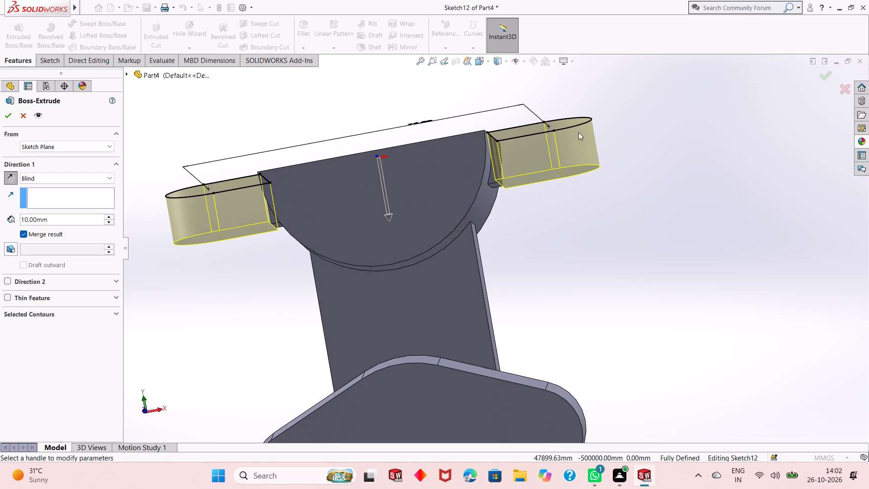
{"action": "middle_click_drag", "start_coordinate": [578, 132], "coordinate": [573, 177]}
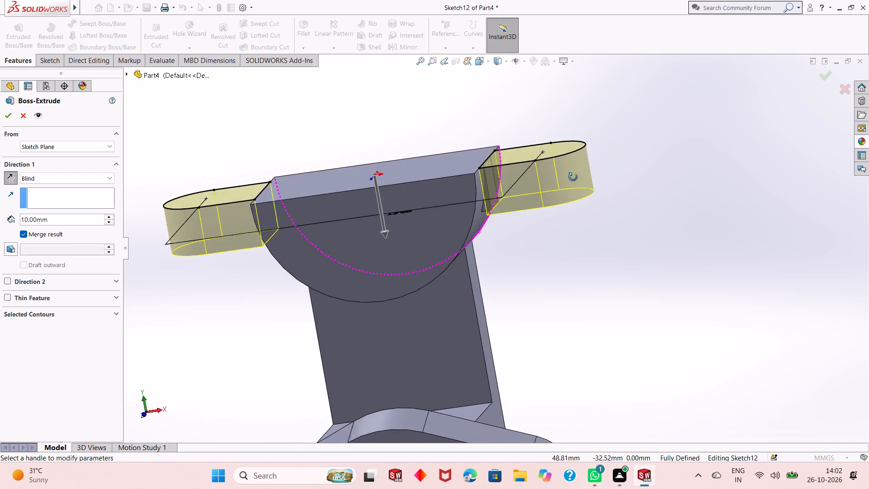
{"action": "middle_click_drag", "start_coordinate": [573, 177], "coordinate": [573, 190]}
{"action": "scroll", "coordinate": [573, 190], "scroll_direction": "up", "scroll_amount": 2}
{"action": "middle_click_drag", "start_coordinate": [573, 190], "coordinate": [573, 201]}
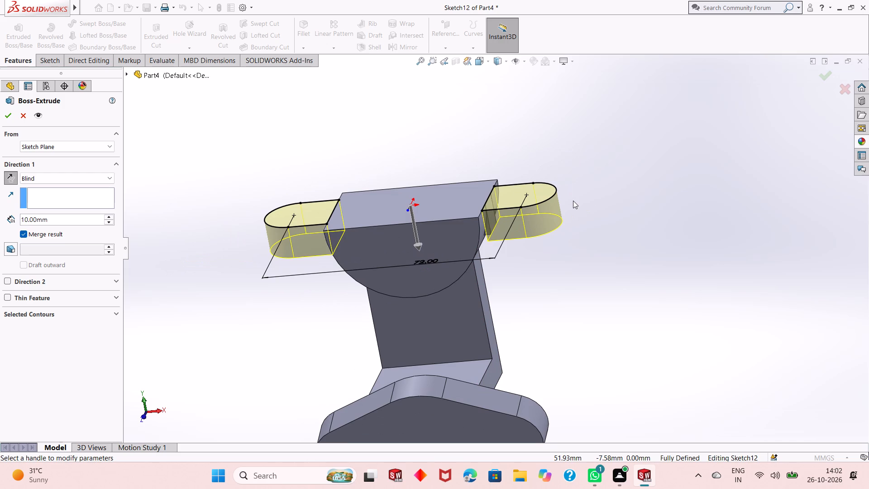
{"action": "key", "text": "Escape"}
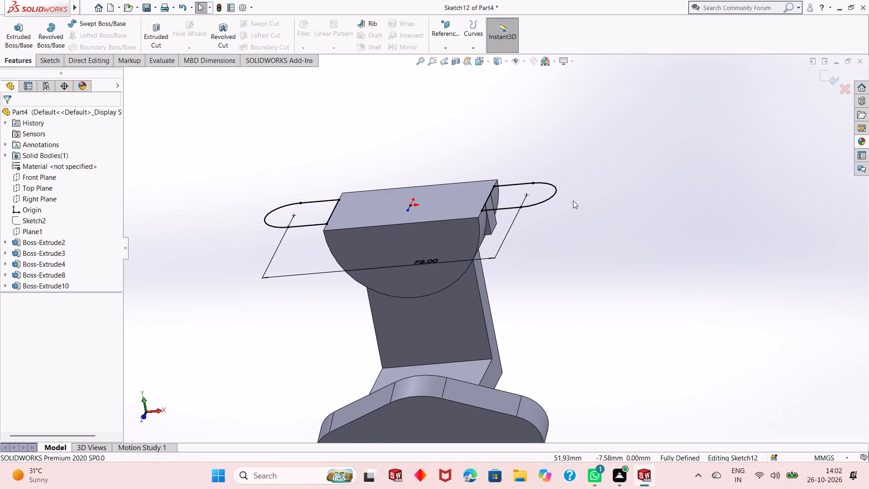
Undo the lug sketch's trims, dimension deletion and connecting lines, back to the two dimensioned circles.
{"action": "key", "text": "ctrl+z"}
{"action": "key", "text": "ctrl+z"}
{"action": "key", "text": "ctrl+z"}
{"action": "key", "text": "ctrl+z"}
{"action": "key", "text": "ctrl+z"}
{"action": "key", "text": "ctrl+z"}
{"action": "key", "text": "ctrl+z"}
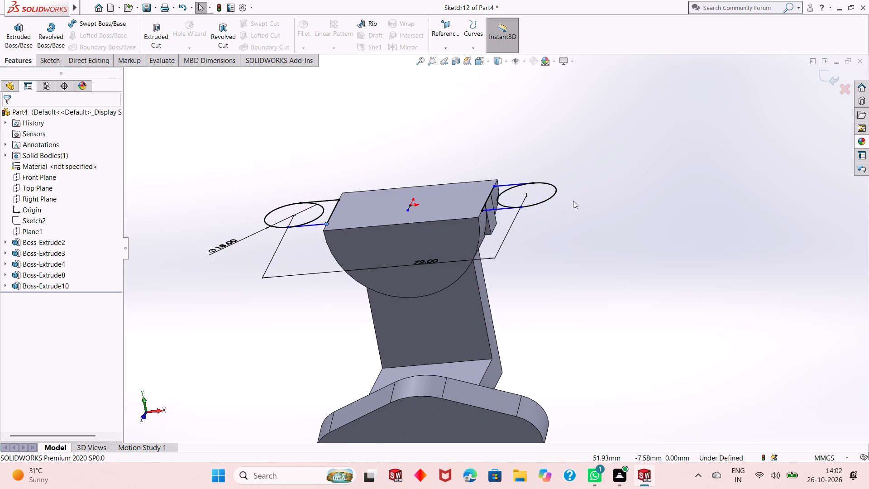
{"action": "key", "text": "ctrl+z"}
{"action": "key", "text": "ctrl+z"}
{"action": "key", "text": "ctrl+z"}
{"action": "key", "text": "ctrl+z"}
{"action": "key", "text": "ctrl+z"}
{"action": "key", "text": "ctrl+z"}
{"action": "key", "text": "ctrl+z"}
{"action": "key", "text": "ctrl+z"}
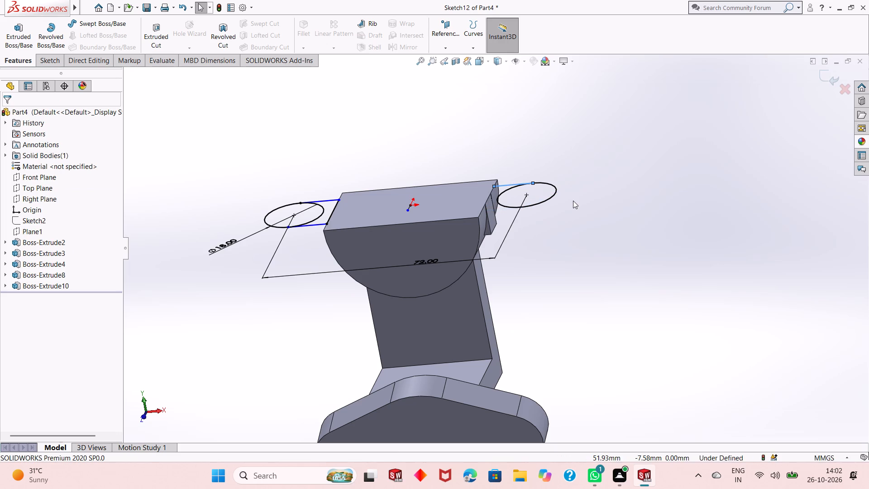
{"action": "key", "text": "ctrl+z"}
{"action": "key", "text": "ctrl+z"}
{"action": "key", "text": "ctrl+z"}
{"action": "key", "text": "ctrl+z"}
{"action": "key", "text": "ctrl+z"}
{"action": "key", "text": "ctrl+z"}
{"action": "key", "text": "ctrl+z"}
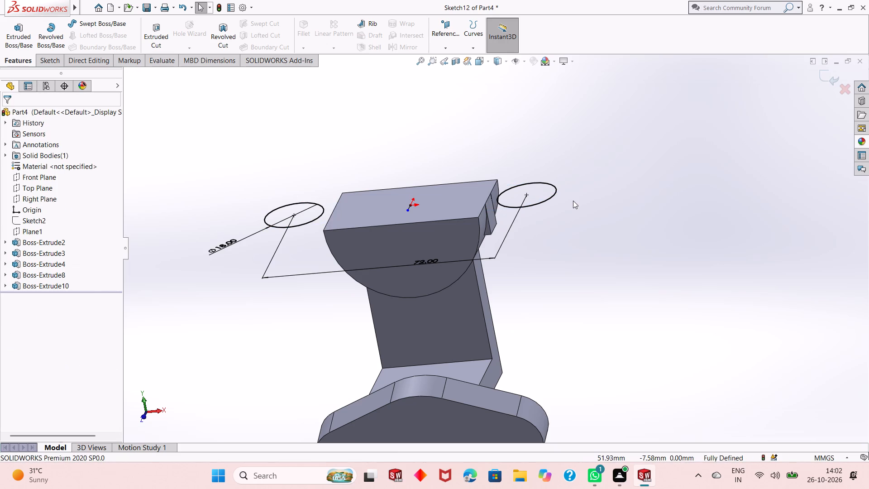
Undo the circles' dimensions, symmetric relation, centreline and both circles until the lug sketch is empty.
{"action": "key", "text": "ctrl+z"}
{"action": "key", "text": "ctrl+z"}
{"action": "key", "text": "ctrl+z"}
{"action": "key", "text": "ctrl+z"}
{"action": "key", "text": "ctrl+z"}
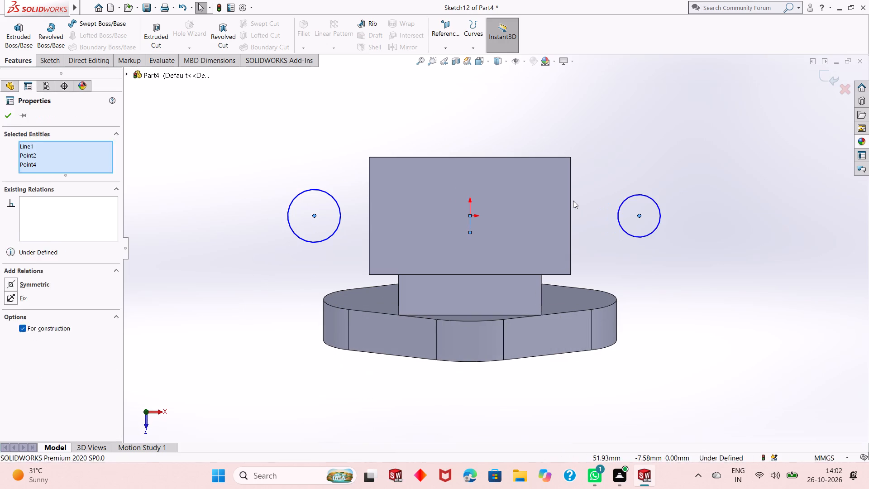
{"action": "key", "text": "ctrl+z"}
{"action": "key", "text": "ctrl+z"}
{"action": "key", "text": "ctrl+z"}
{"action": "key", "text": "ctrl+z"}
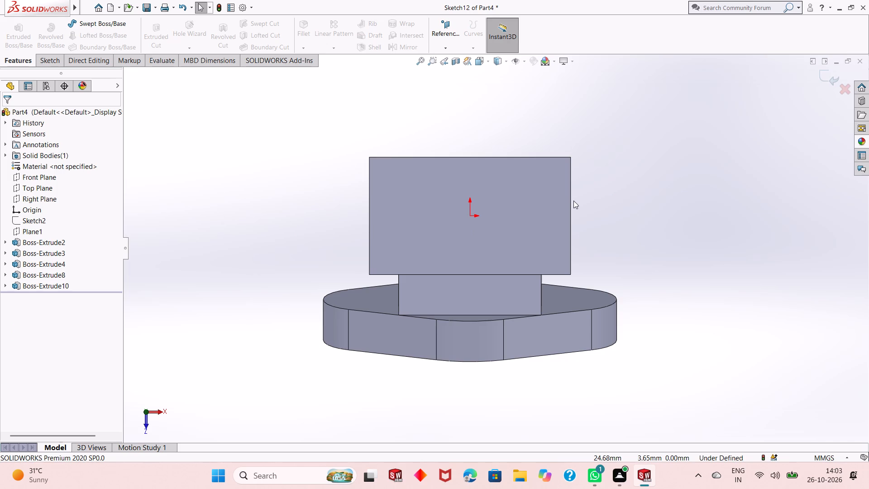
Inspect the block and half-cylinder from below and exit the emptied lug sketch.
{"action": "scroll", "coordinate": [582, 243], "scroll_direction": "down", "scroll_amount": 1}
{"action": "middle_click_drag", "start_coordinate": [582, 245], "coordinate": [587, 217]}
{"action": "scroll", "coordinate": [587, 213], "scroll_direction": "up", "scroll_amount": 2}
{"action": "middle_click_drag", "start_coordinate": [626, 269], "coordinate": [618, 130]}
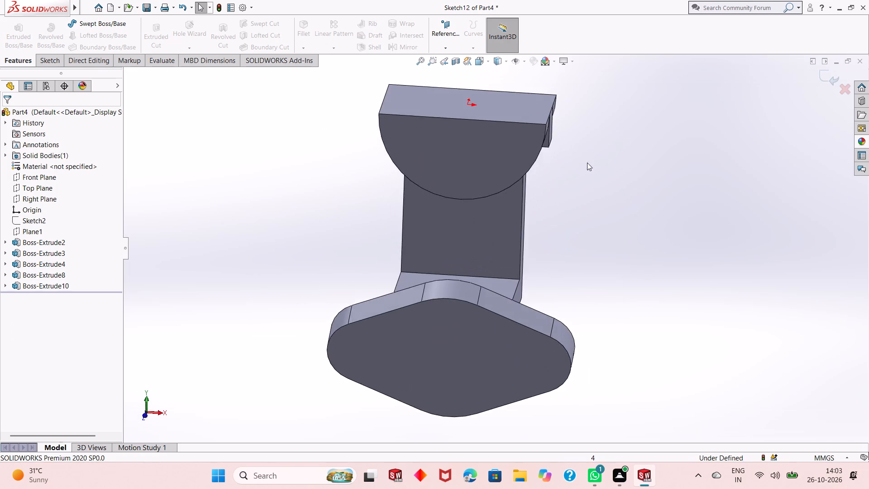
{"action": "scroll", "coordinate": [551, 196], "scroll_direction": "up", "scroll_amount": 2}
{"action": "middle_click_drag", "start_coordinate": [556, 189], "coordinate": [554, 207]}
{"action": "scroll", "coordinate": [505, 109], "scroll_direction": "down", "scroll_amount": 2}
{"action": "left_click", "coordinate": [443, 42]}
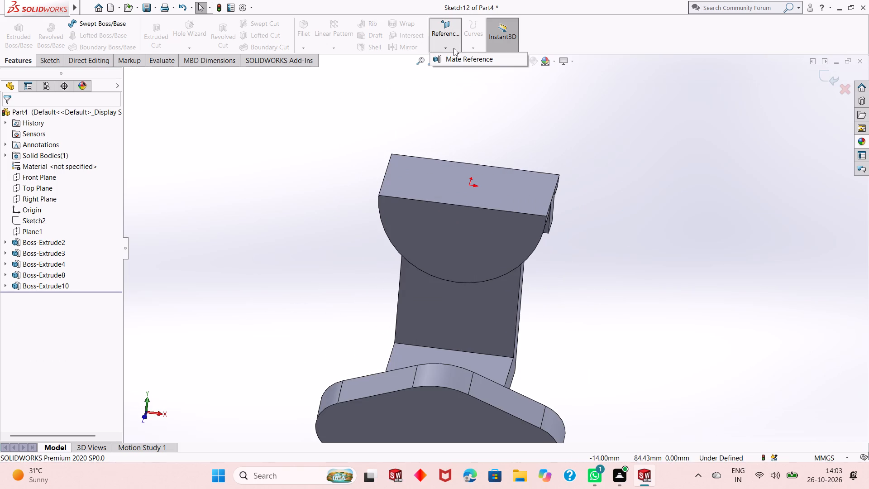
{"action": "left_click", "coordinate": [403, 98]}
{"action": "left_click", "coordinate": [825, 72]}
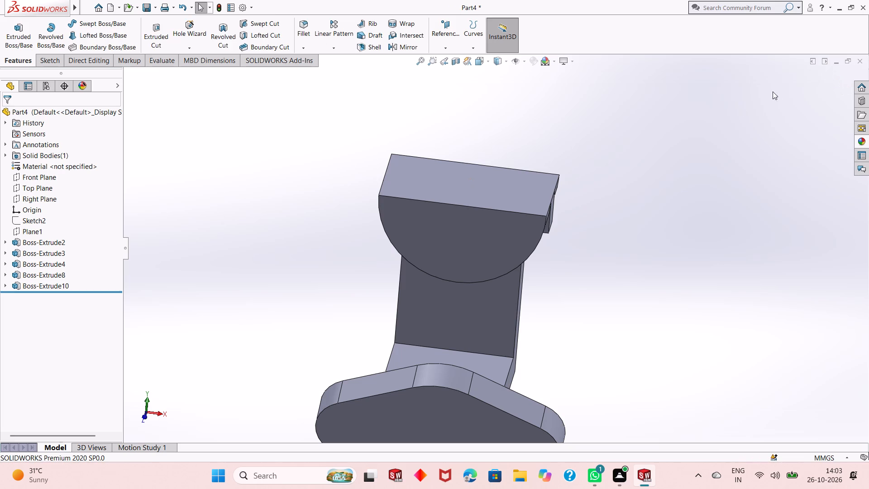
Create a reference plane parallel to the Right Plane at an offset of 72/2 (36 mm).
{"action": "left_click", "coordinate": [443, 38]}
{"action": "left_click", "coordinate": [31, 196]}
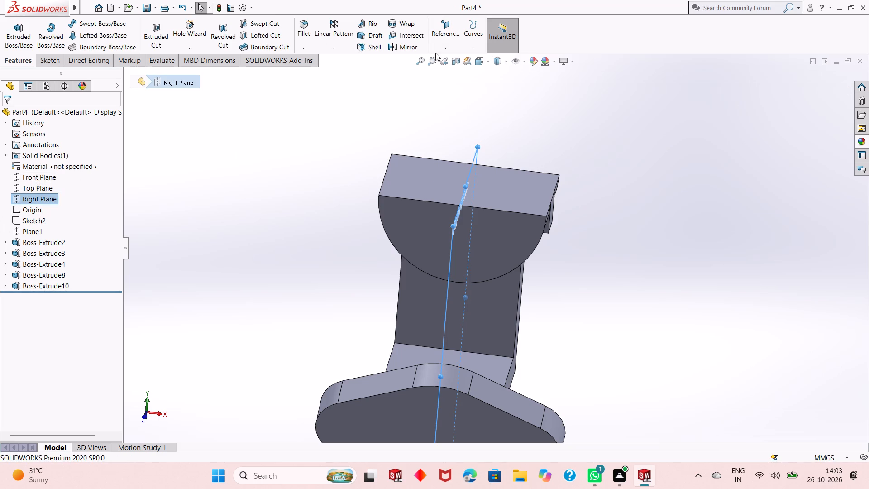
{"action": "left_click", "coordinate": [448, 31]}
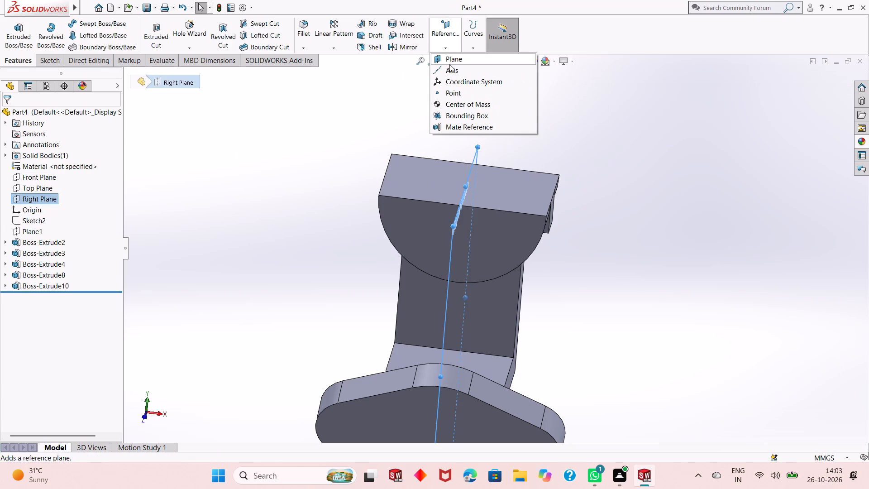
{"action": "left_click", "coordinate": [456, 59]}
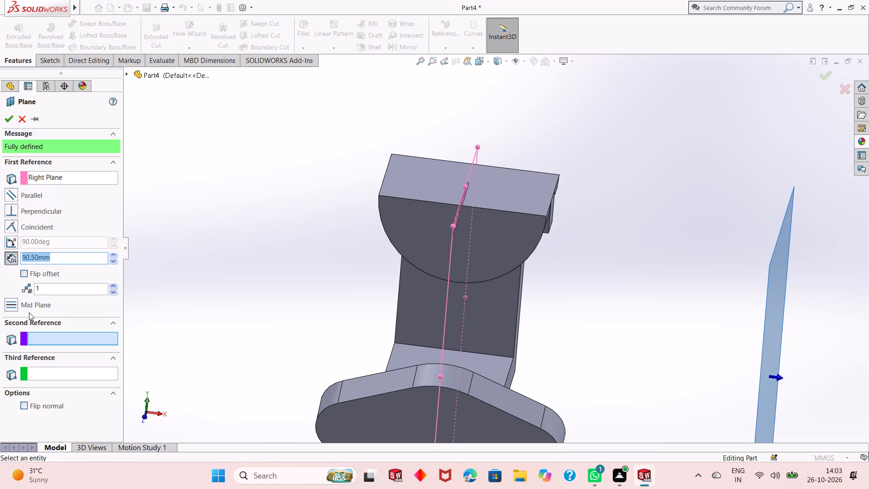
{"action": "type", "text": "72/2"}
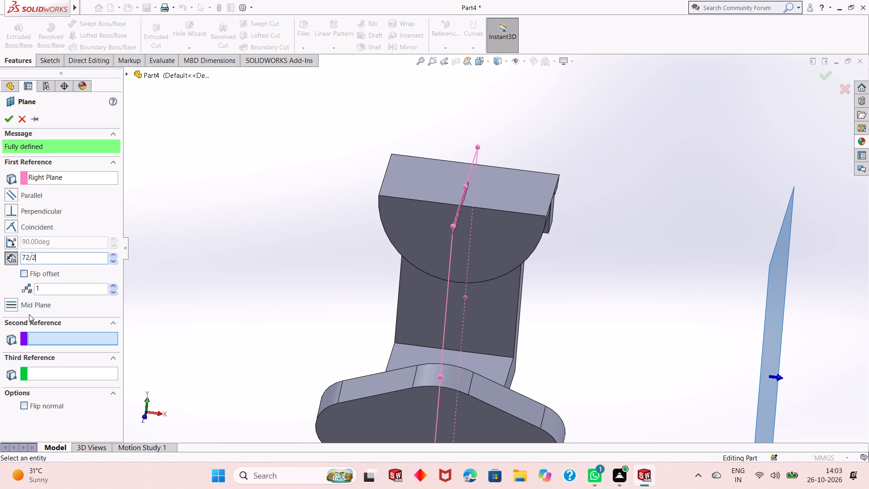
{"action": "key", "text": "Return"}
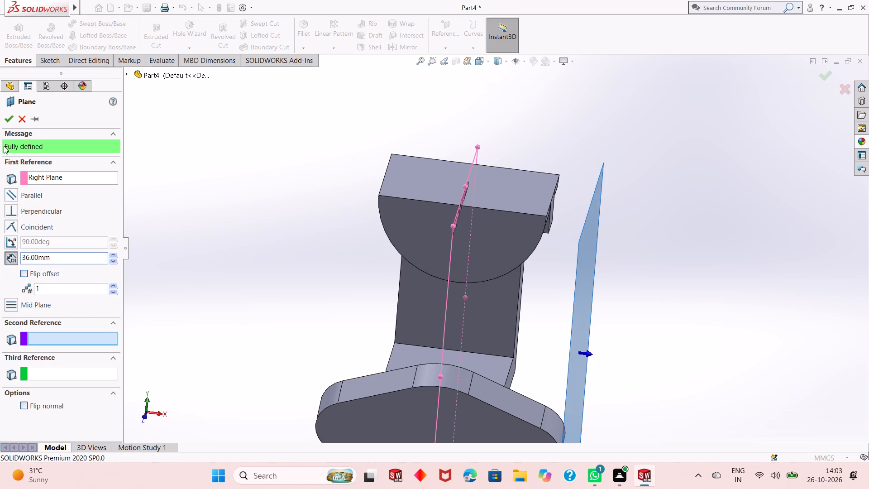
{"action": "left_click", "coordinate": [10, 115]}
Open a sketch on the new 36 mm offset plane and draw a rectangle about 22 by 10.5 mm down from the block's top edge.
{"action": "scroll", "coordinate": [563, 279], "scroll_direction": "up", "scroll_amount": 2}
{"action": "right_click", "coordinate": [561, 246]}
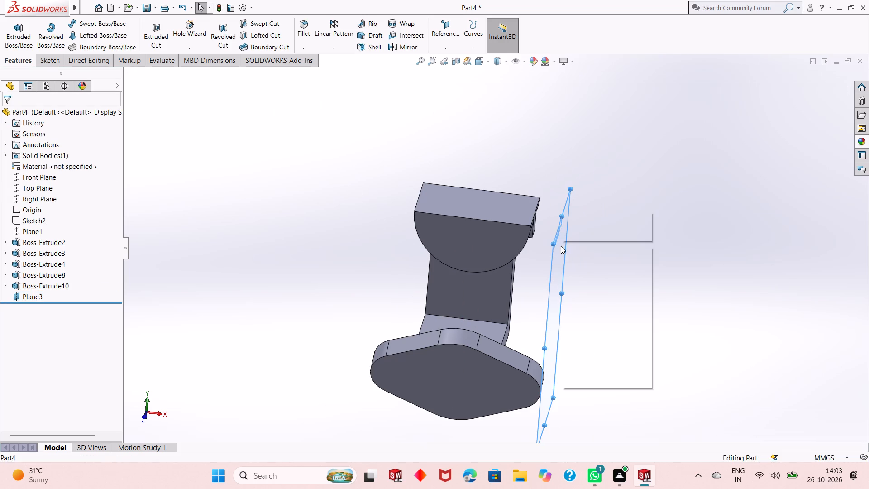
{"action": "left_click", "coordinate": [584, 233]}
{"action": "key", "text": "ctrl+8"}
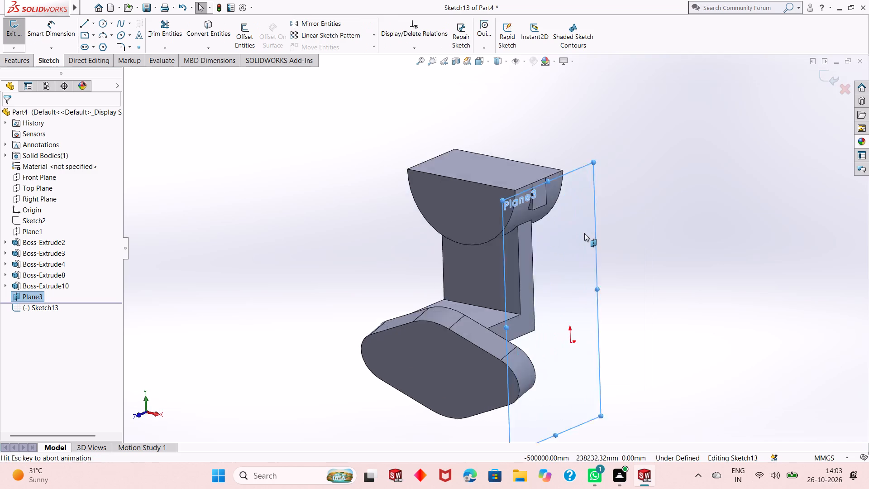
{"action": "scroll", "coordinate": [584, 235], "scroll_direction": "up", "scroll_amount": 1}
{"action": "scroll", "coordinate": [542, 192], "scroll_direction": "up", "scroll_amount": 1}
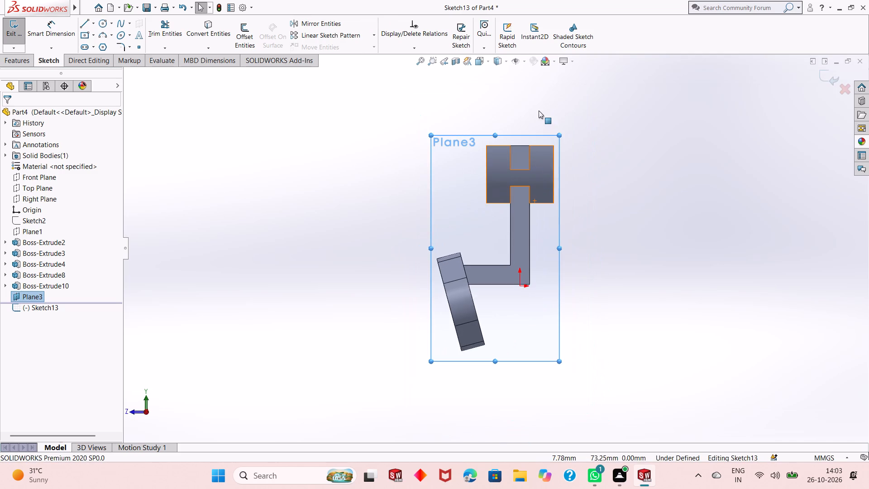
{"action": "scroll", "coordinate": [539, 110], "scroll_direction": "down", "scroll_amount": 1}
{"action": "scroll", "coordinate": [519, 150], "scroll_direction": "down", "scroll_amount": 3}
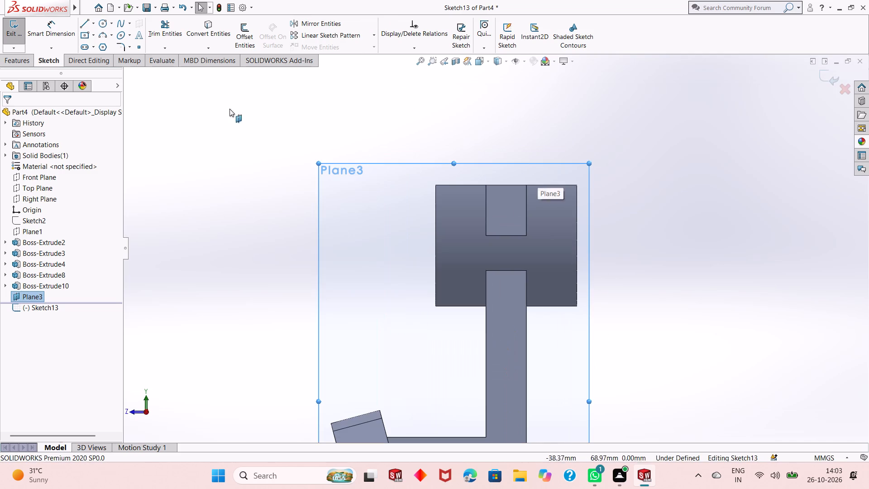
{"action": "left_click", "coordinate": [93, 34]}
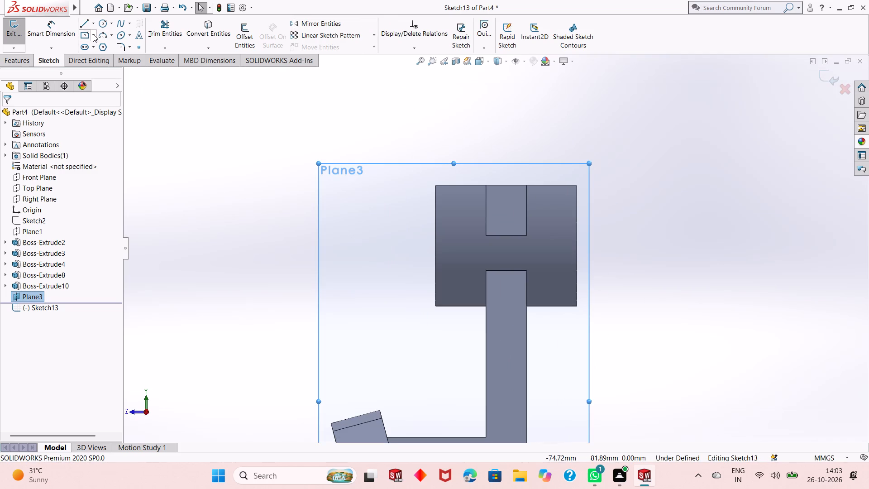
{"action": "left_click", "coordinate": [93, 46]}
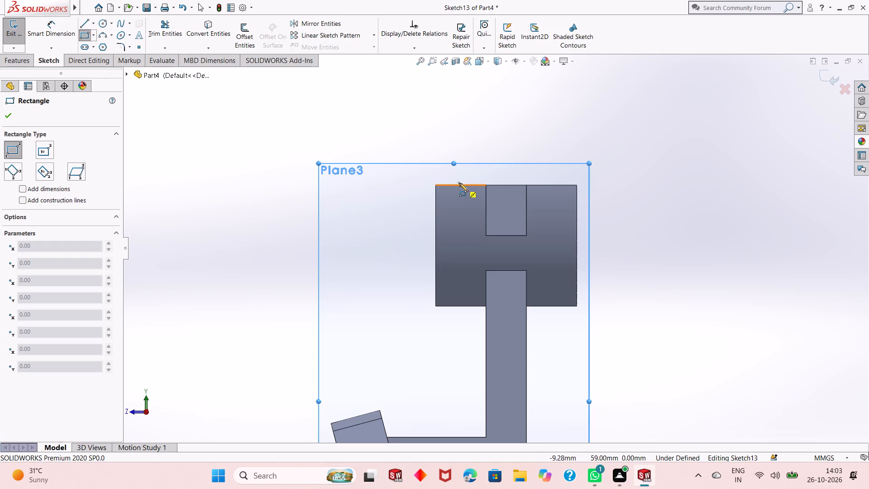
{"action": "left_click", "coordinate": [452, 184]}
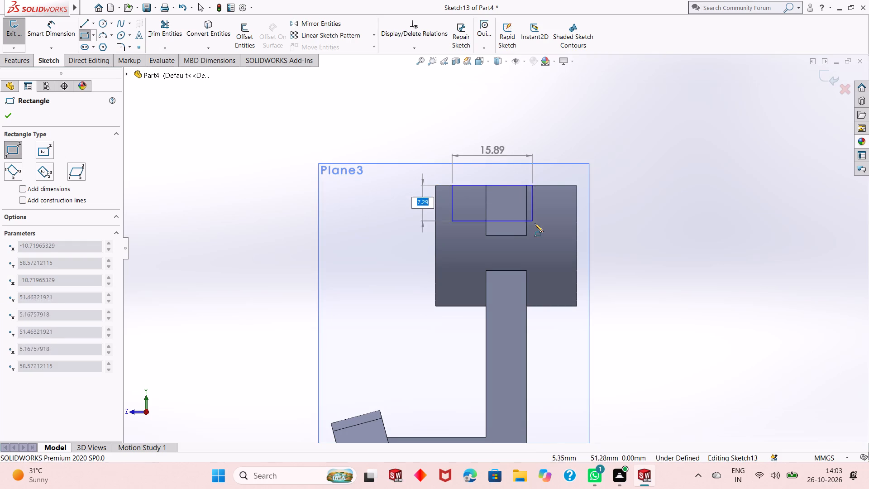
{"action": "left_click", "coordinate": [562, 238]}
{"action": "right_click", "coordinate": [622, 190]}
{"action": "left_click", "coordinate": [649, 199]}
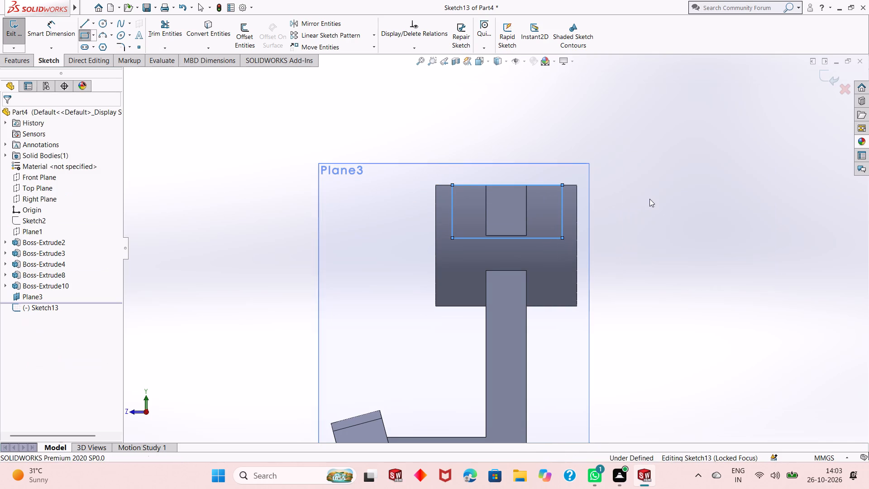
Dimension the lug rectangle to 10 mm high and 18 mm wide.
{"action": "left_click", "coordinate": [32, 28]}
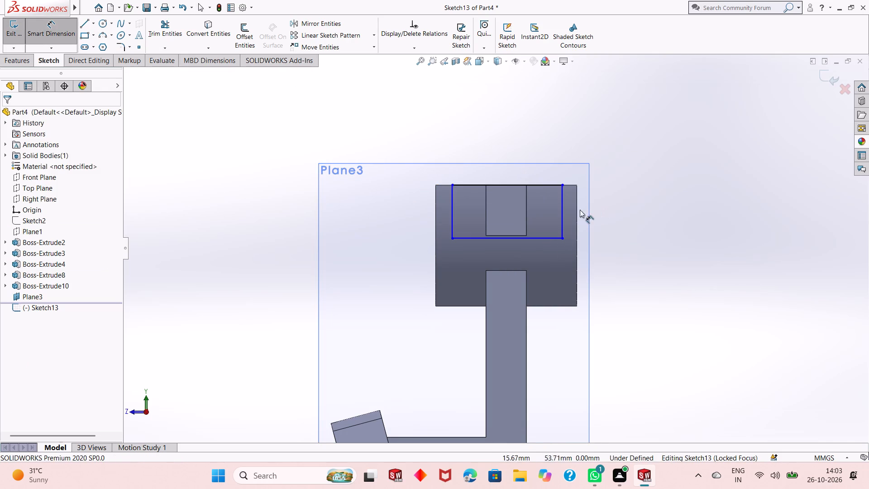
{"action": "left_click", "coordinate": [563, 221]}
{"action": "left_click", "coordinate": [645, 223]}
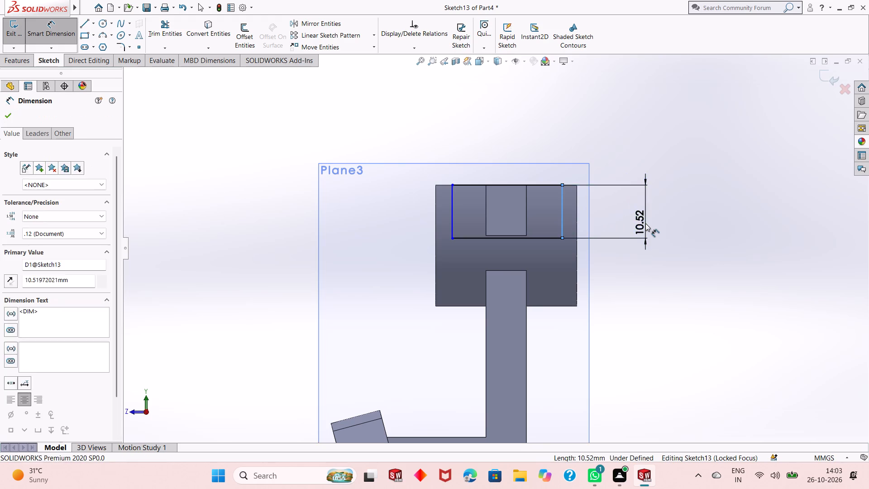
{"action": "type", "text": "10"}
{"action": "key", "text": "Return"}
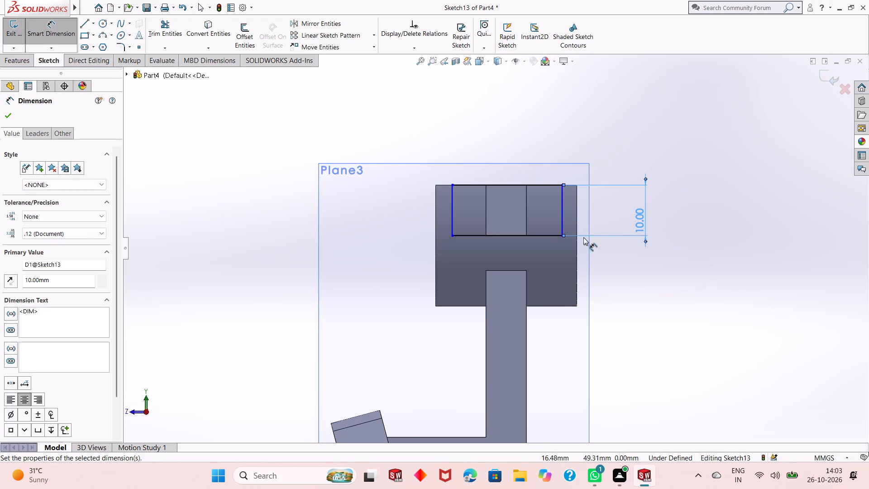
{"action": "left_click", "coordinate": [556, 236]}
{"action": "left_click", "coordinate": [625, 303]}
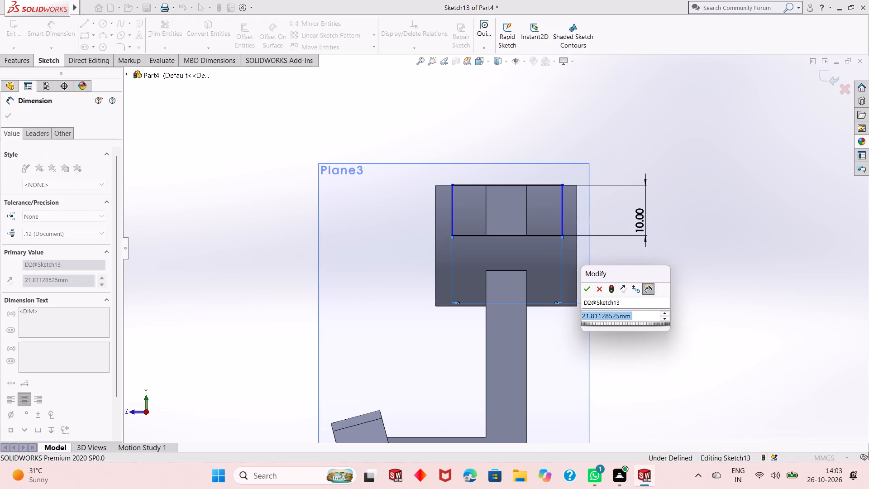
{"action": "type", "text": "18"}
{"action": "key", "text": "Return"}
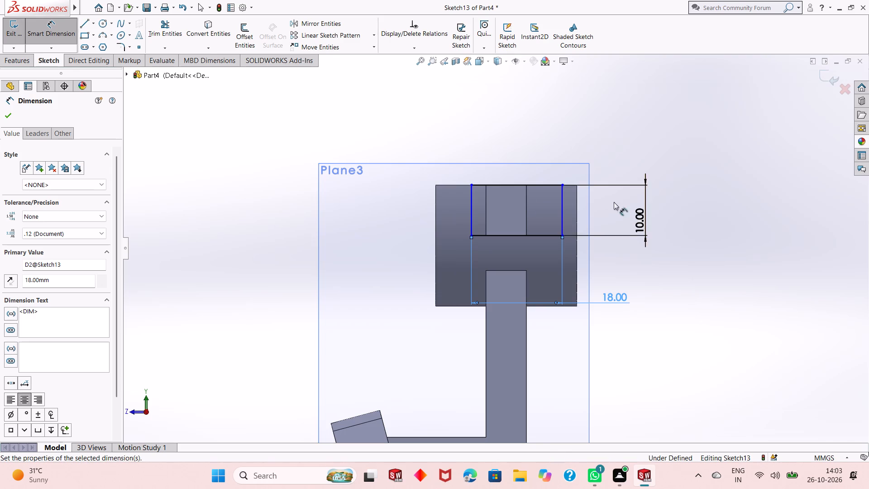
{"action": "scroll", "coordinate": [523, 200], "scroll_direction": "down", "scroll_amount": 3}
{"action": "scroll", "coordinate": [521, 202], "scroll_direction": "up", "scroll_amount": 5}
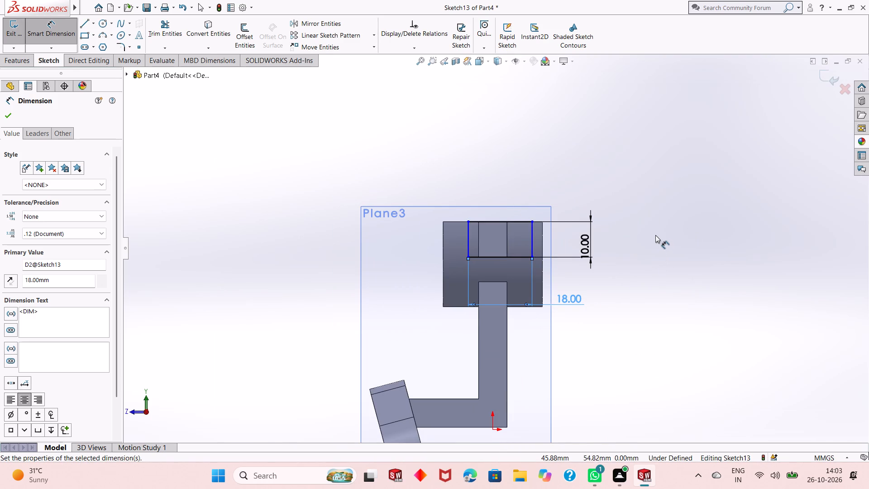
{"action": "right_click_drag", "start_coordinate": [654, 235], "coordinate": [649, 236]}
{"action": "left_click", "coordinate": [671, 265]}
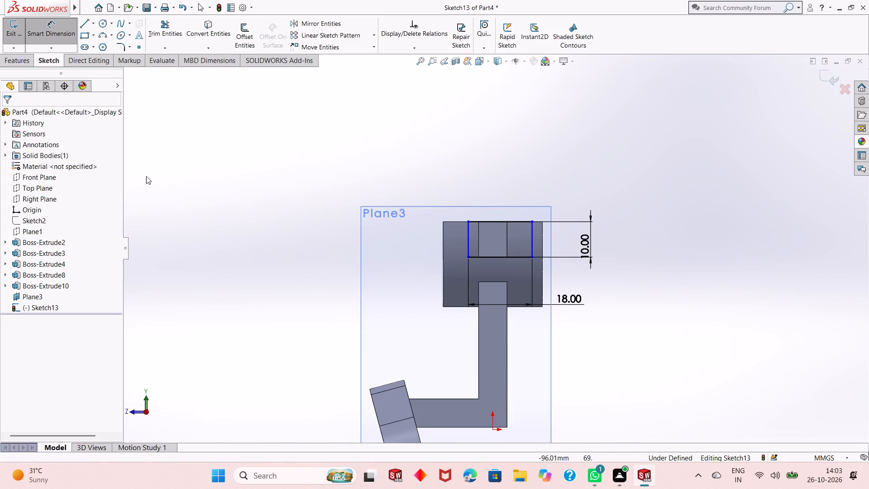
Draw a vertical centreline about 11 mm long from the origin and make the rectangle's two vertical sides symmetric about it.
{"action": "left_click", "coordinate": [92, 25]}
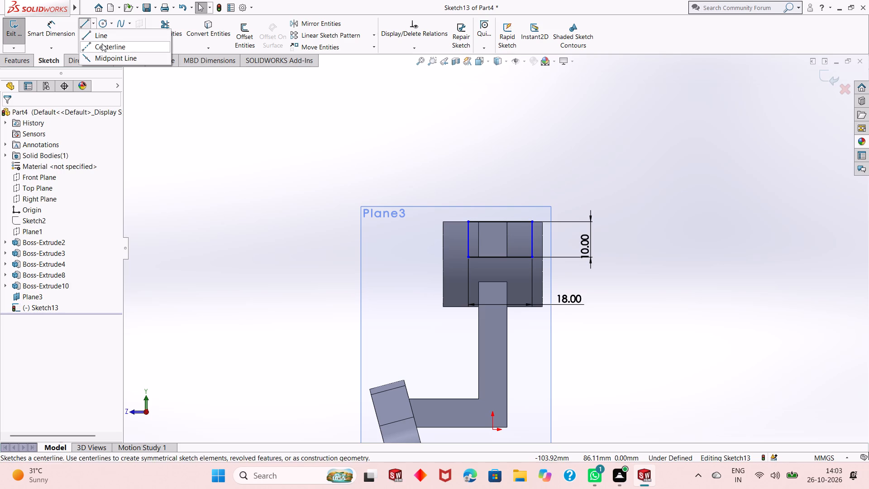
{"action": "left_click", "coordinate": [102, 46]}
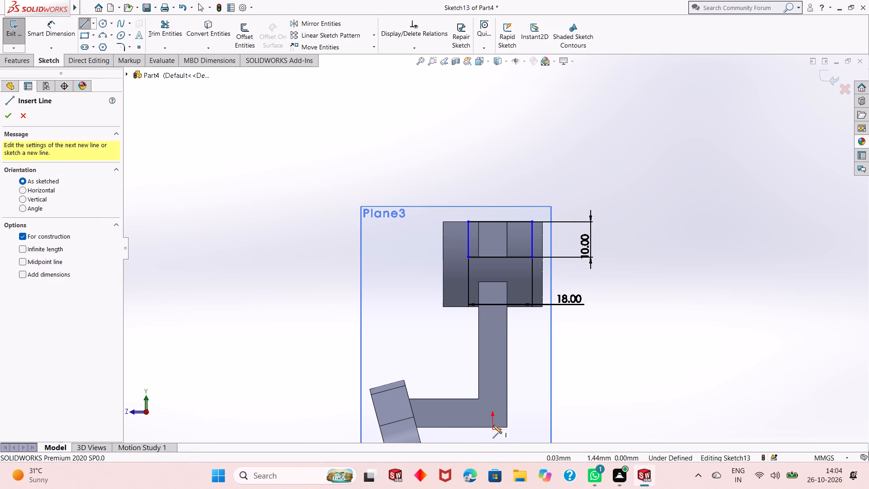
{"action": "left_click", "coordinate": [493, 429]}
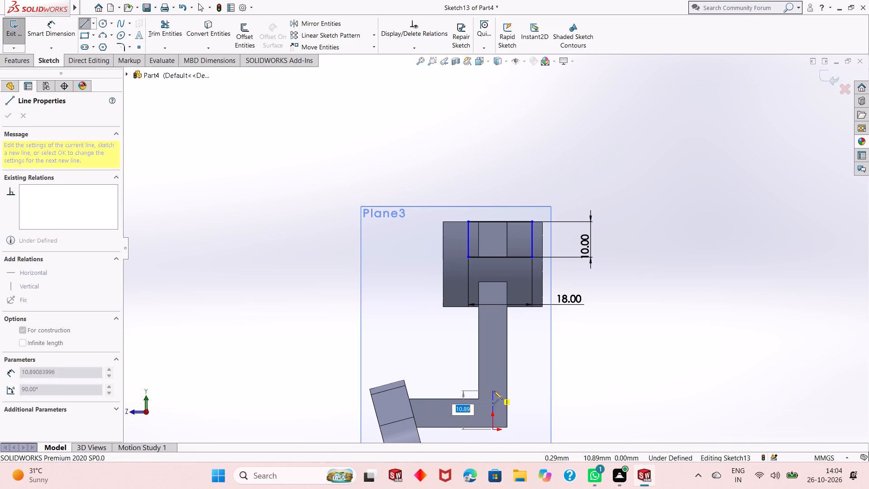
{"action": "left_click", "coordinate": [494, 391]}
{"action": "right_click", "coordinate": [494, 391]}
{"action": "left_click", "coordinate": [523, 379]}
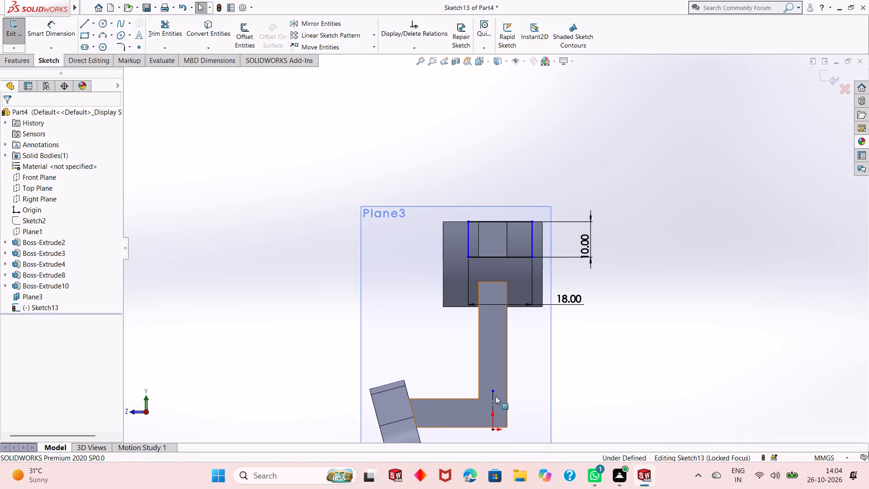
{"action": "key", "text": "Escape"}
{"action": "left_click", "coordinate": [493, 400]}
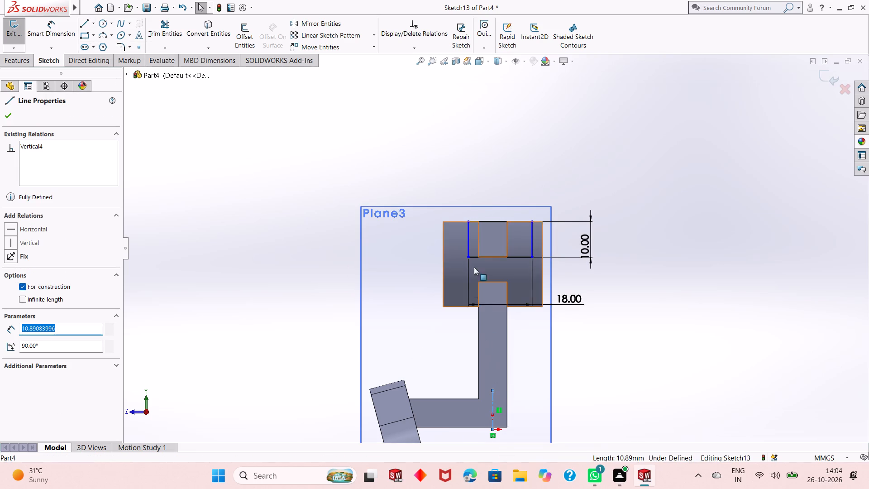
{"action": "left_click", "coordinate": [468, 229], "text": "ctrl"}
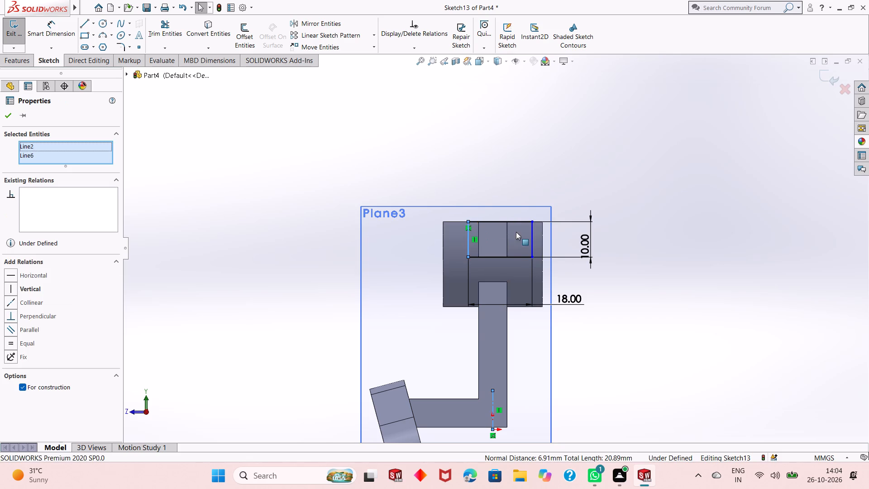
{"action": "left_click", "coordinate": [532, 234], "text": "ctrl"}
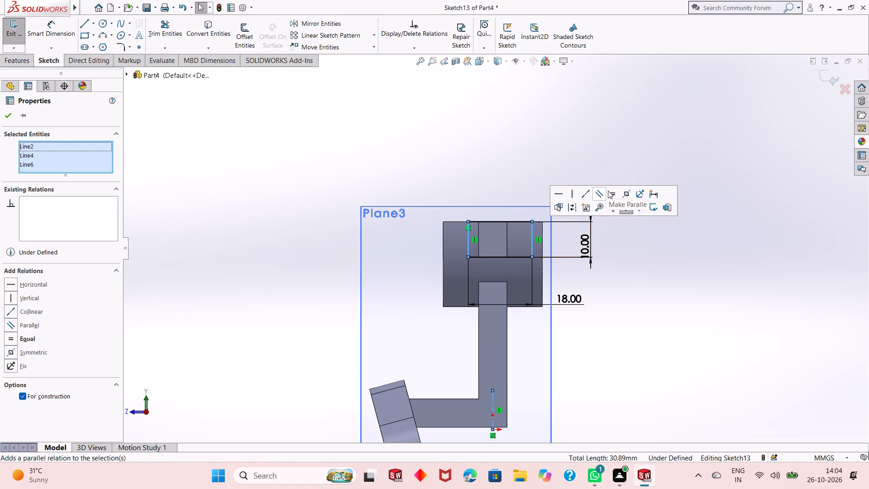
{"action": "left_click", "coordinate": [625, 193]}
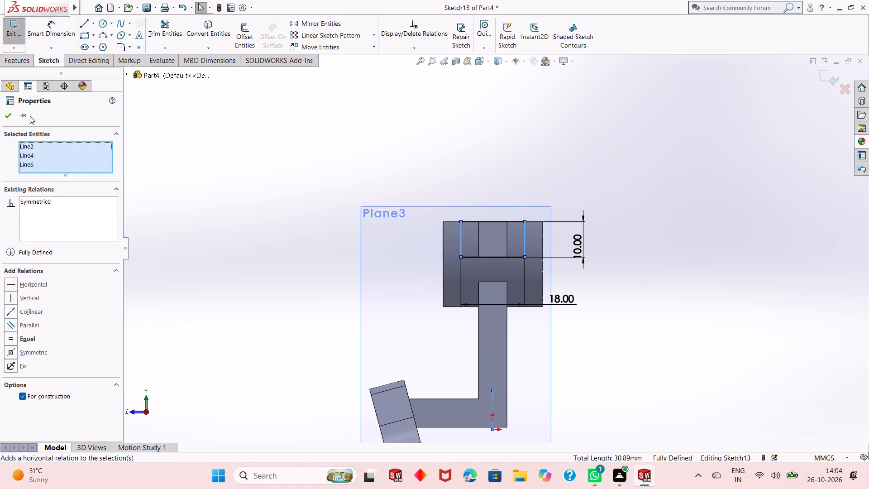
{"action": "left_click", "coordinate": [8, 112]}
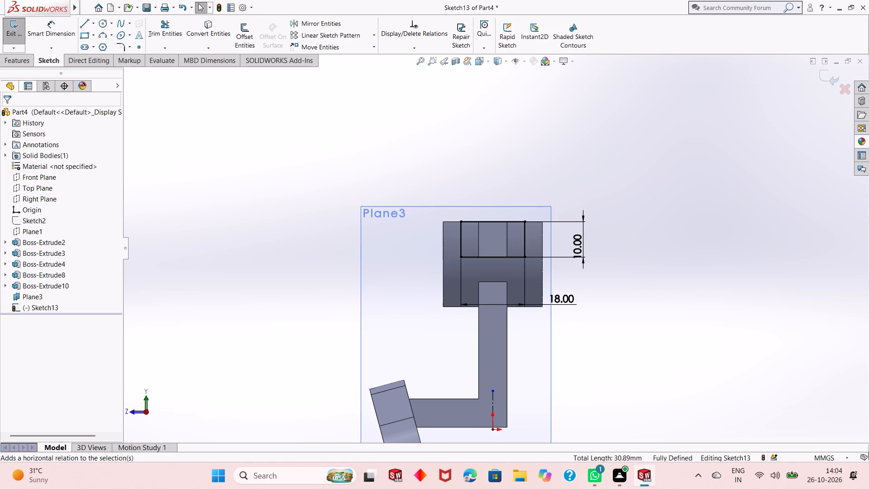
Extrude the rectangle as a boss in the reversed direction, Up To Next, to meet the half-cylinder.
{"action": "left_click", "coordinate": [22, 63]}
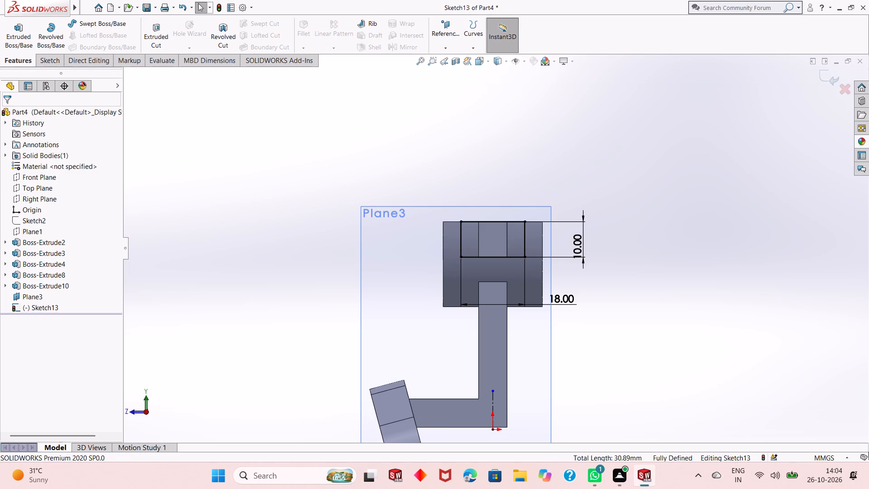
{"action": "left_click", "coordinate": [19, 33]}
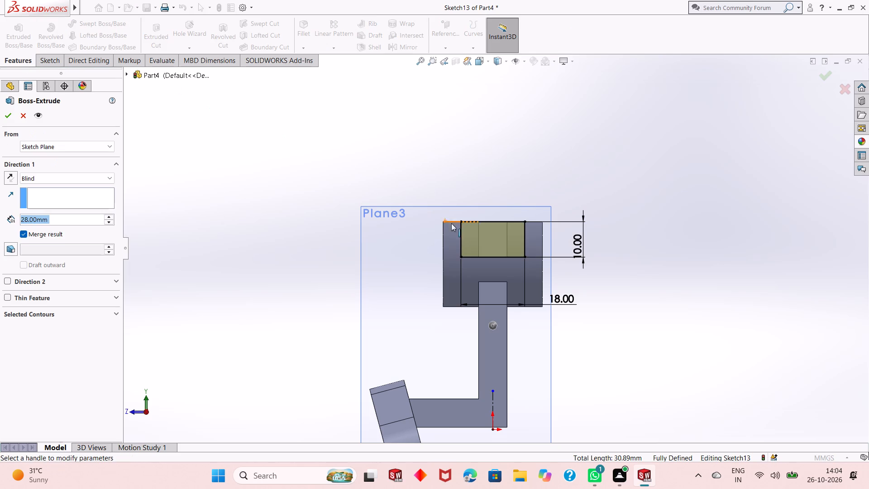
{"action": "middle_click_drag", "start_coordinate": [461, 230], "coordinate": [514, 226]}
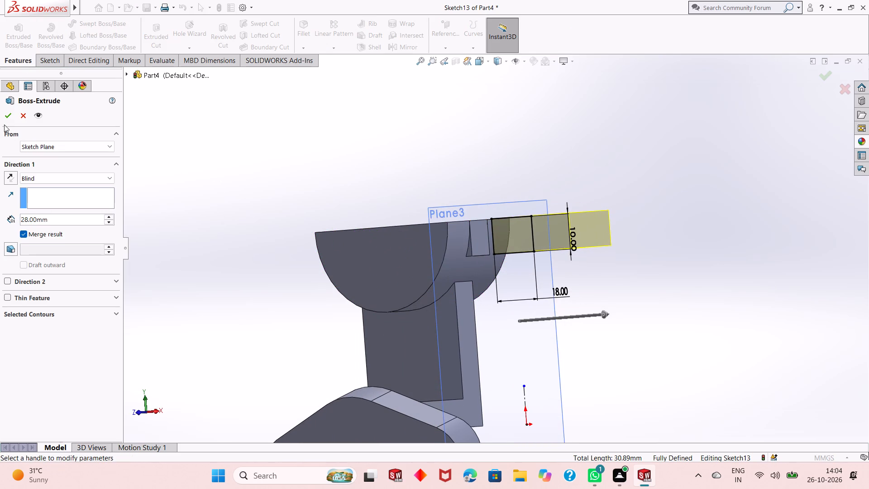
{"action": "left_click", "coordinate": [10, 174]}
{"action": "left_click", "coordinate": [41, 174]}
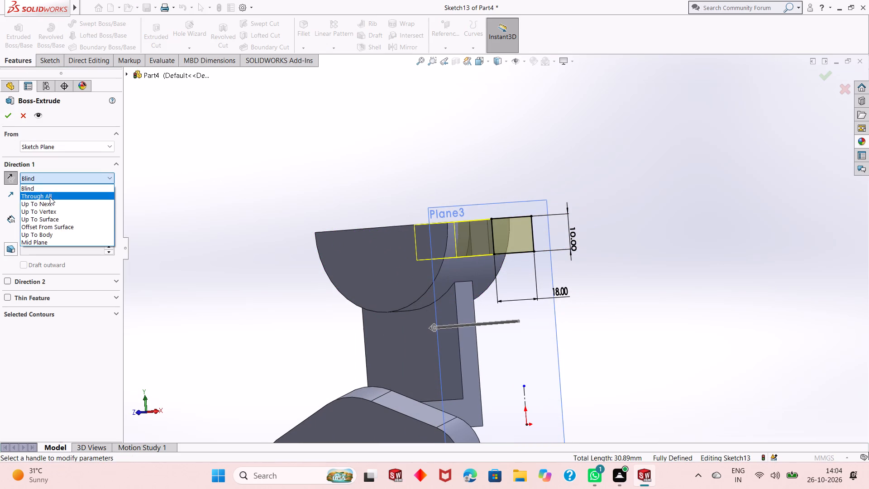
{"action": "left_click", "coordinate": [51, 205]}
{"action": "left_click", "coordinate": [7, 118]}
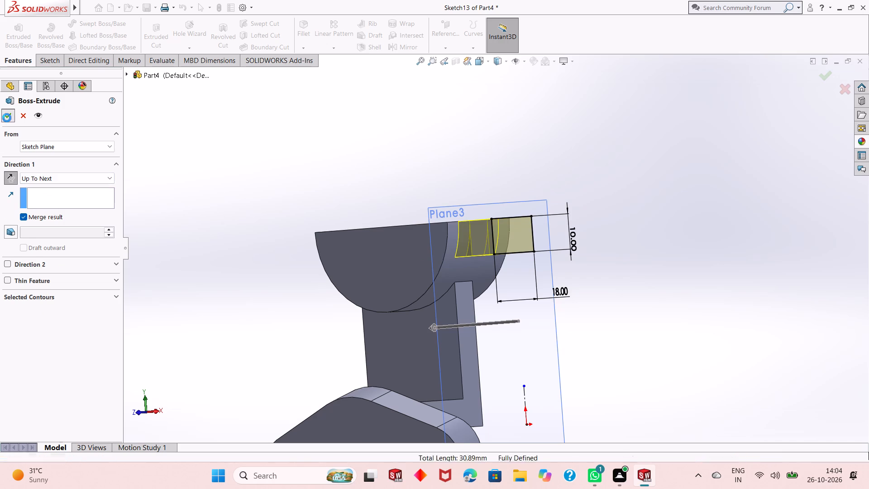
{"action": "left_click", "coordinate": [191, 206]}
Hide the offset plane at the outer end of the new lug.
{"action": "middle_click_drag", "start_coordinate": [317, 216], "coordinate": [328, 248]}
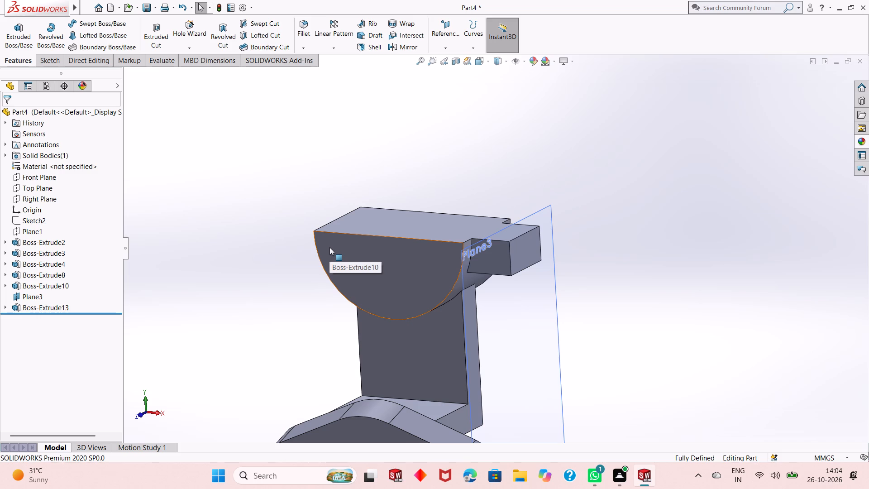
{"action": "left_click", "coordinate": [660, 282]}
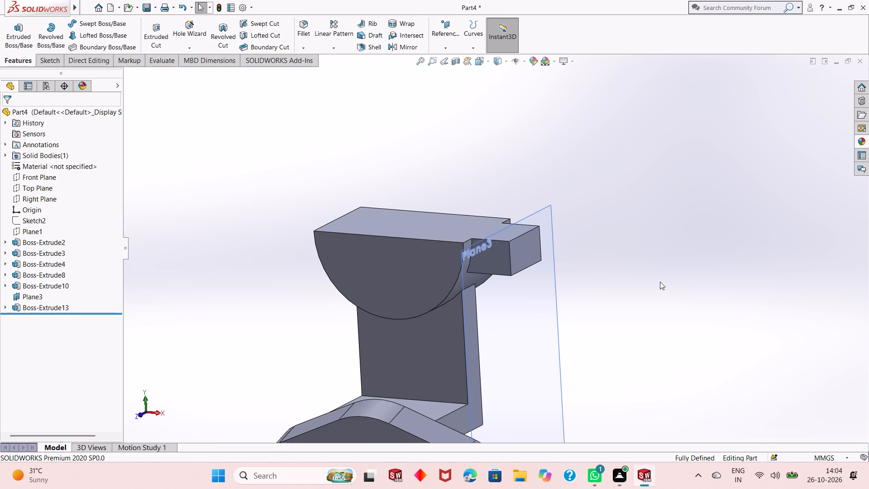
{"action": "right_click", "coordinate": [549, 246]}
{"action": "left_click", "coordinate": [583, 234]}
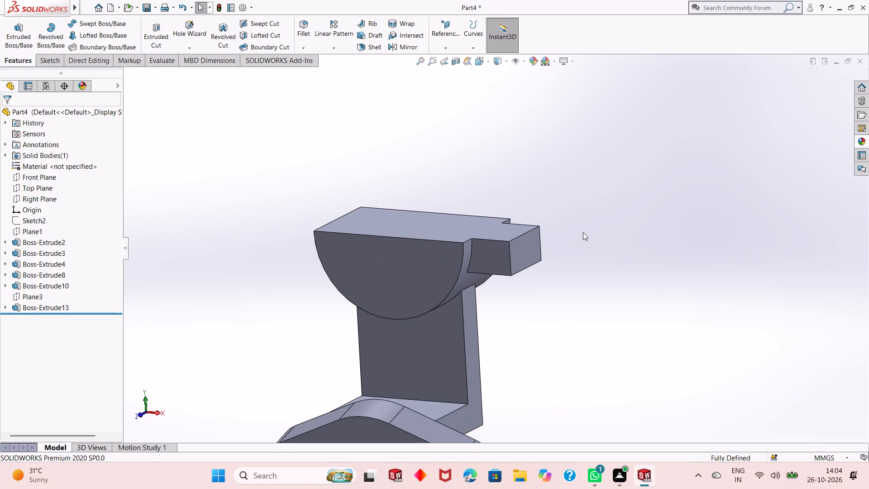
Create a reference plane offset 36 mm from the Right Plane, flipped to the side opposite the finished lug.
{"action": "middle_click_drag", "start_coordinate": [383, 268], "coordinate": [591, 285]}
{"action": "scroll", "coordinate": [507, 287], "scroll_direction": "up", "scroll_amount": 1}
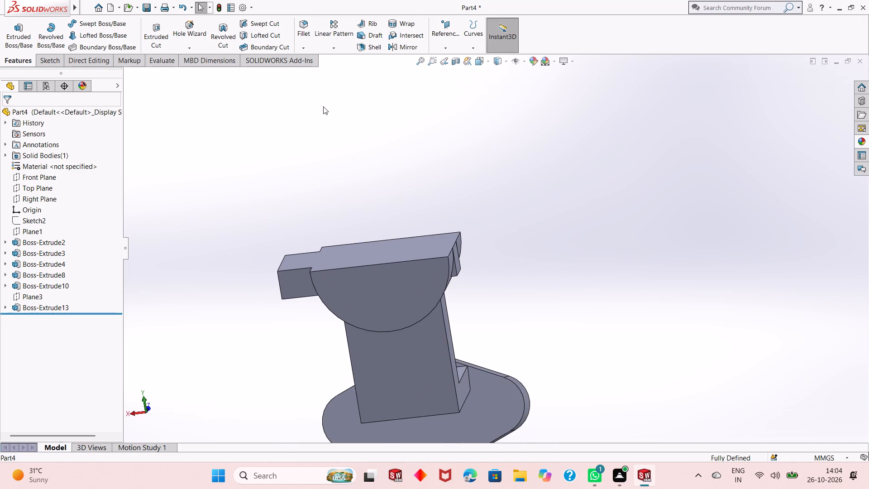
{"action": "left_click", "coordinate": [44, 197]}
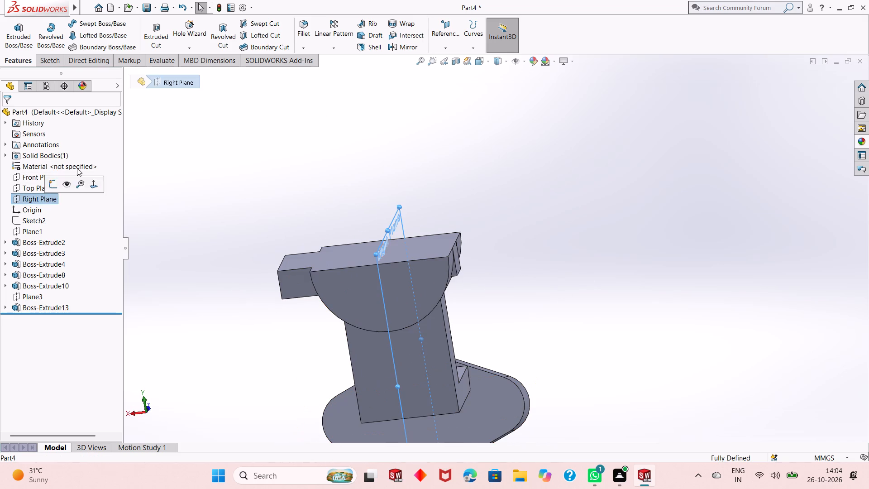
{"action": "left_click", "coordinate": [450, 28]}
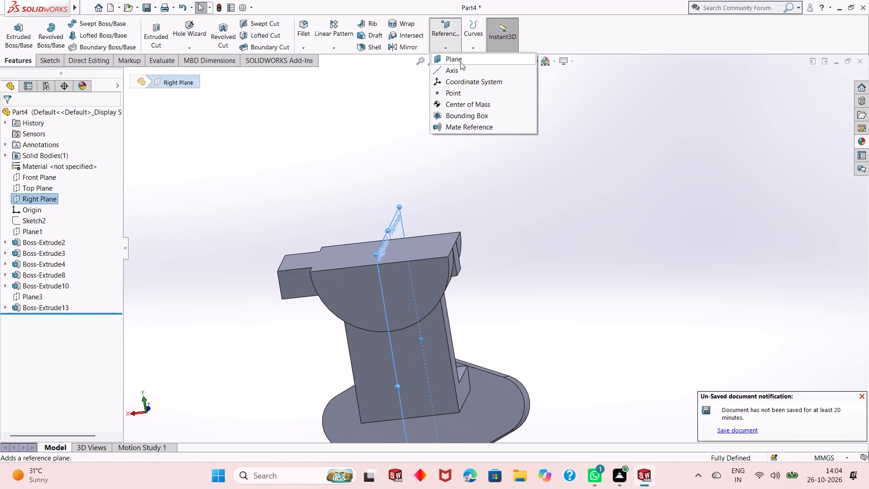
{"action": "left_click", "coordinate": [461, 59]}
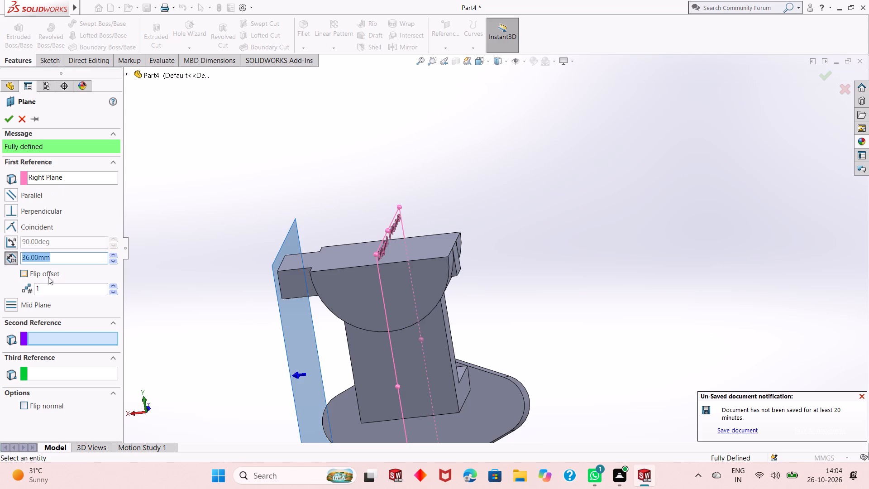
{"action": "left_click", "coordinate": [47, 275]}
{"action": "left_click", "coordinate": [9, 116]}
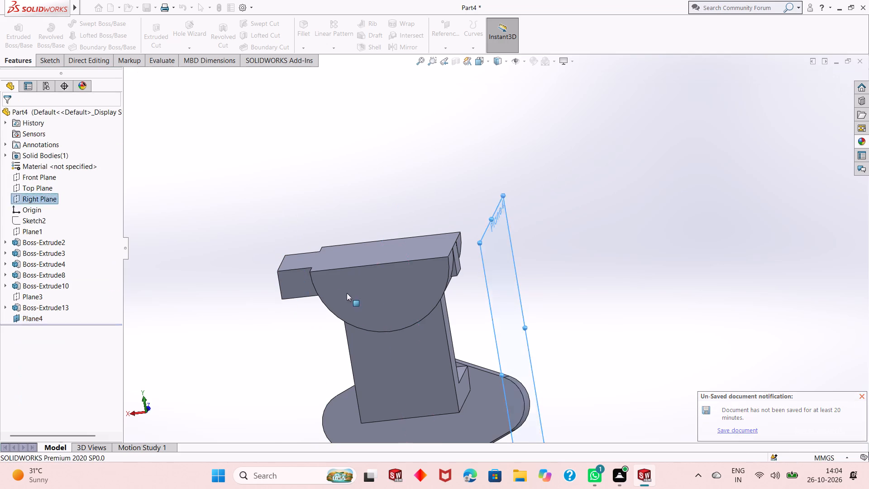
Open a sketch on the new offset plane, viewed square-on, and enlarge the plane's border around the half-cylinder.
{"action": "scroll", "coordinate": [347, 293], "scroll_direction": "up", "scroll_amount": 3}
{"action": "right_click", "coordinate": [501, 247]}
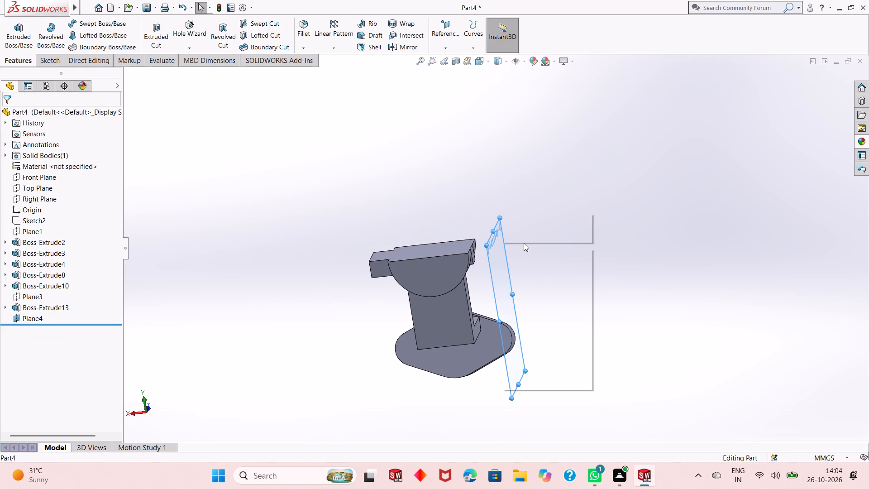
{"action": "left_click", "coordinate": [521, 236]}
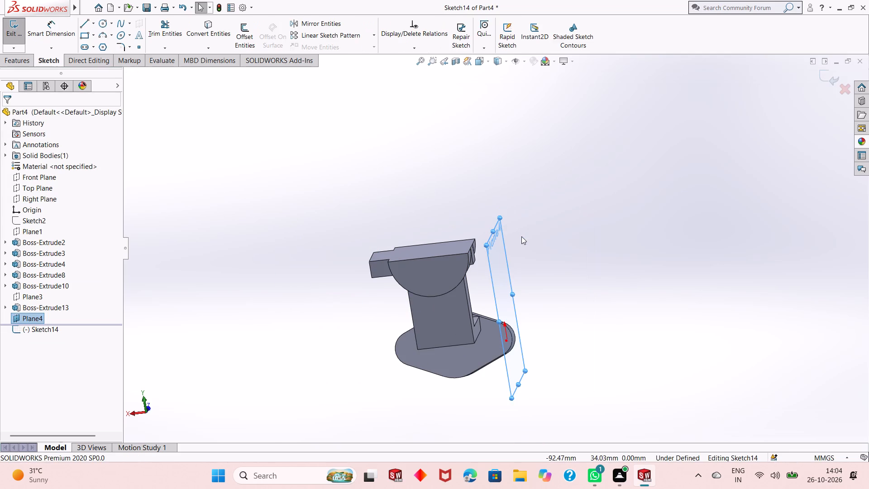
{"action": "key", "text": "ctrl+8"}
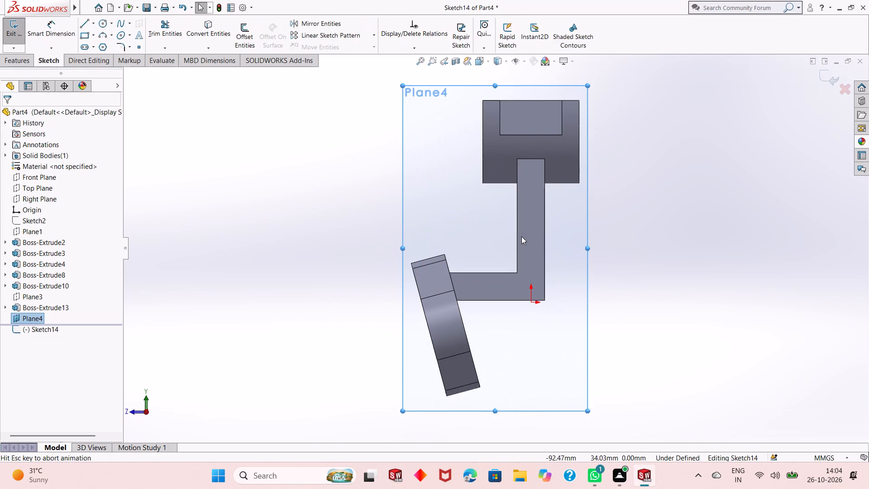
{"action": "key", "text": "ctrl+8"}
{"action": "scroll", "coordinate": [521, 237], "scroll_direction": "up", "scroll_amount": 2}
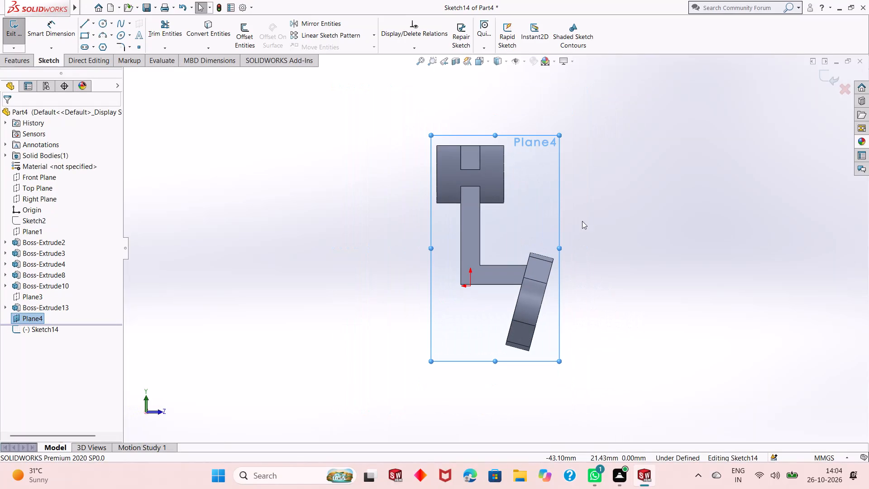
{"action": "left_click", "coordinate": [582, 186]}
{"action": "scroll", "coordinate": [503, 135], "scroll_direction": "down", "scroll_amount": 2}
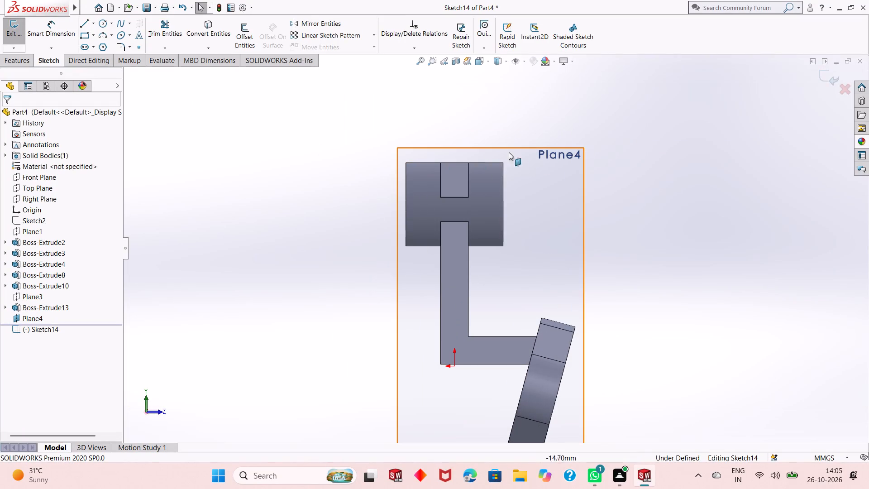
{"action": "left_click", "coordinate": [535, 159]}
{"action": "left_click_drag", "start_coordinate": [396, 148], "coordinate": [379, 135]}
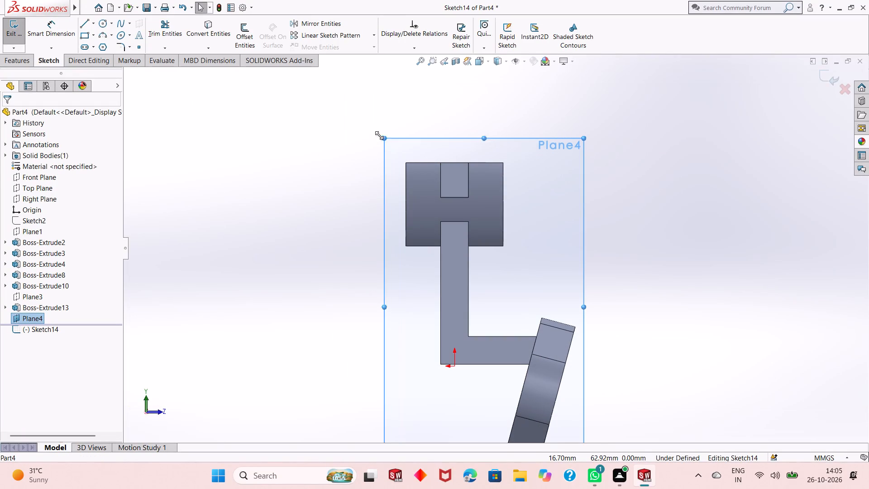
{"action": "left_click_drag", "start_coordinate": [379, 135], "coordinate": [346, 117]}
{"action": "left_click", "coordinate": [251, 123]}
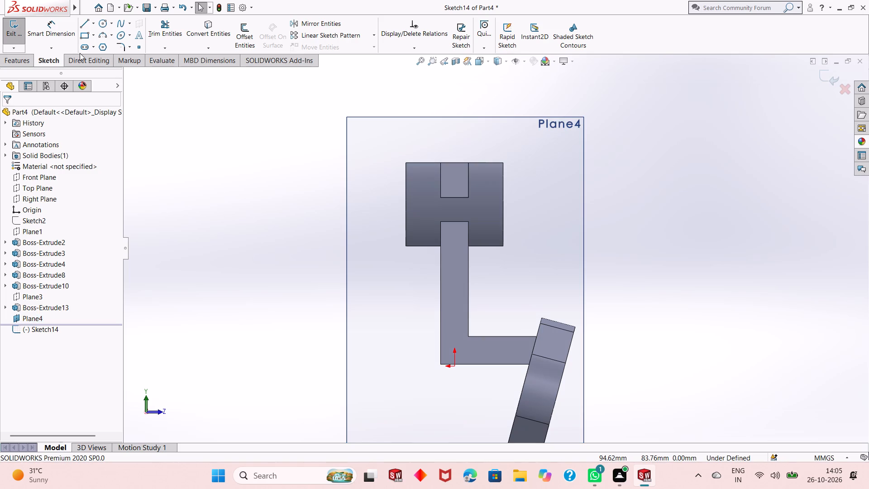
Sketch a corner rectangle about 21 mm wide and 11 mm high, starting on the half-cylinder's top edge.
{"action": "left_click", "coordinate": [84, 35]}
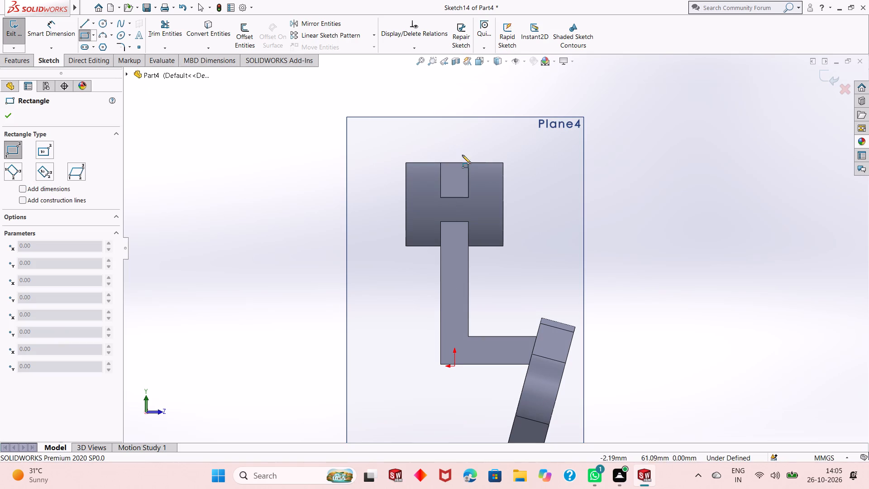
{"action": "left_click", "coordinate": [418, 163]}
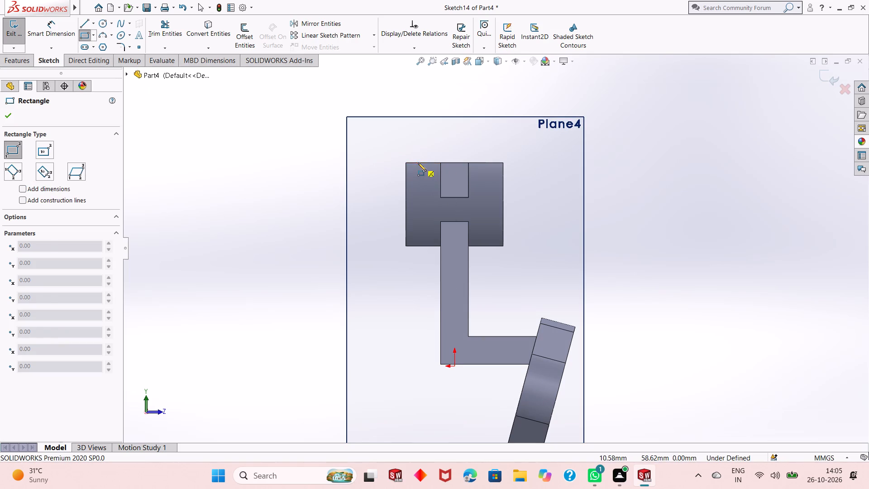
{"action": "left_click", "coordinate": [492, 202]}
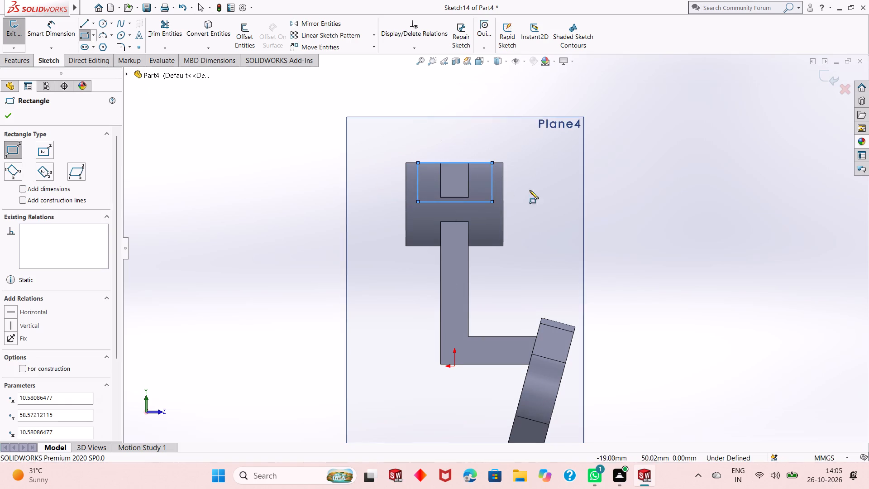
{"action": "right_click", "coordinate": [611, 180]}
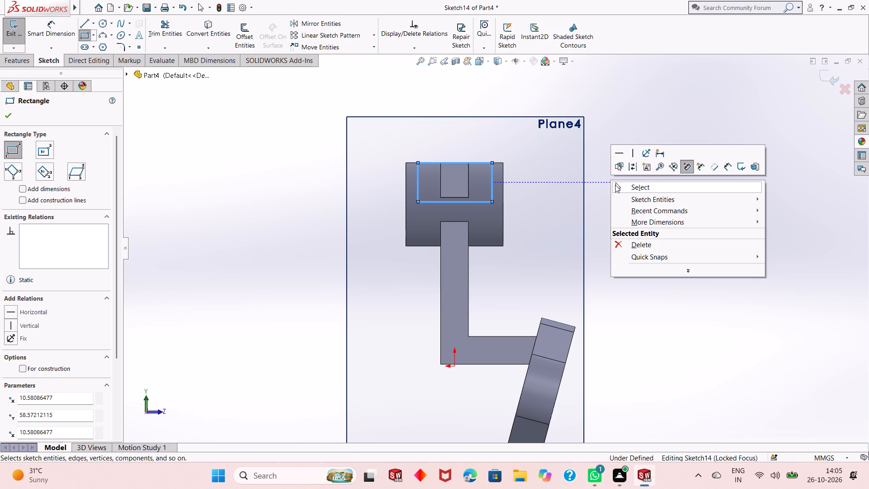
{"action": "left_click", "coordinate": [646, 188]}
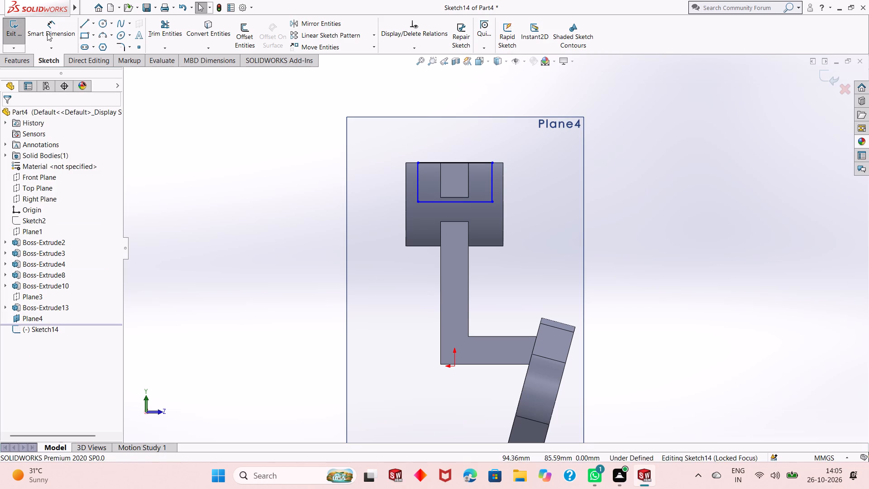
Dimension the lug rectangle to 18 mm wide and 10 mm high.
{"action": "left_click", "coordinate": [47, 35]}
{"action": "left_click", "coordinate": [468, 201]}
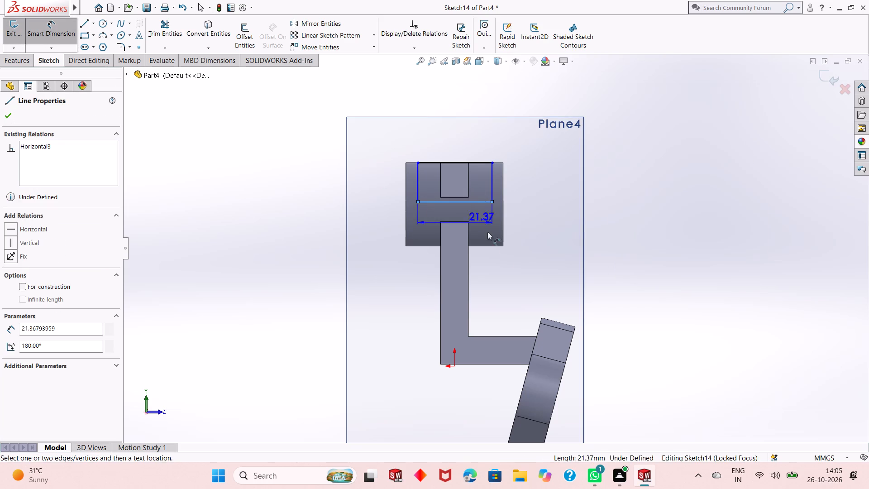
{"action": "left_click", "coordinate": [532, 286]}
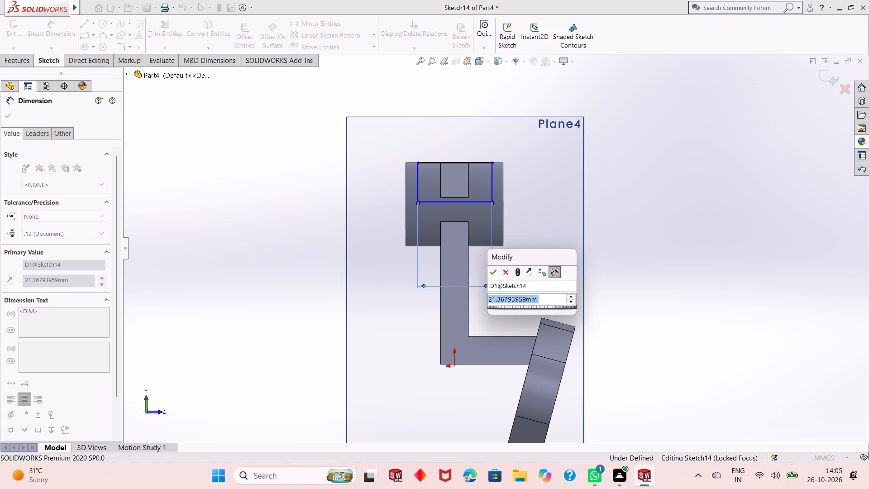
{"action": "type", "text": "18"}
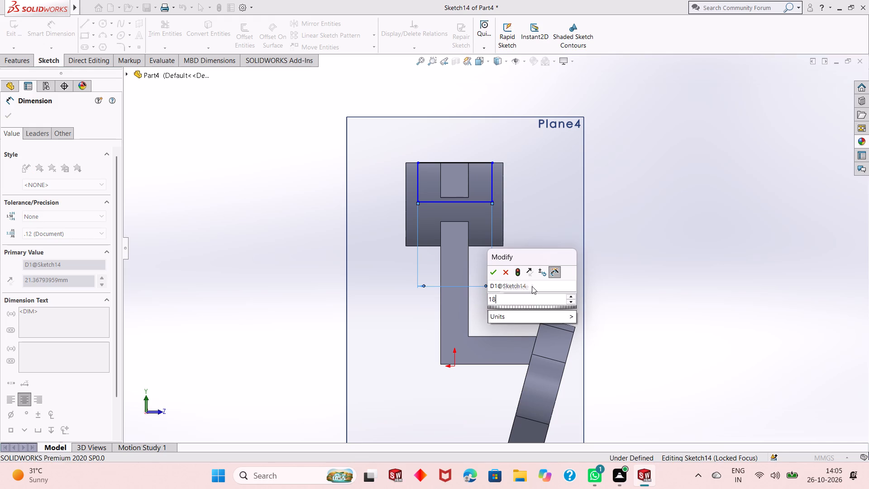
{"action": "key", "text": "Return"}
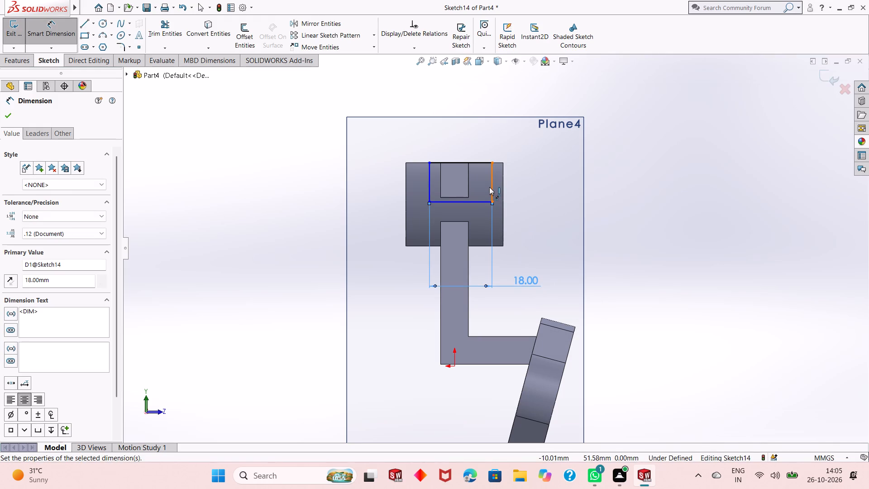
{"action": "left_click", "coordinate": [490, 182]}
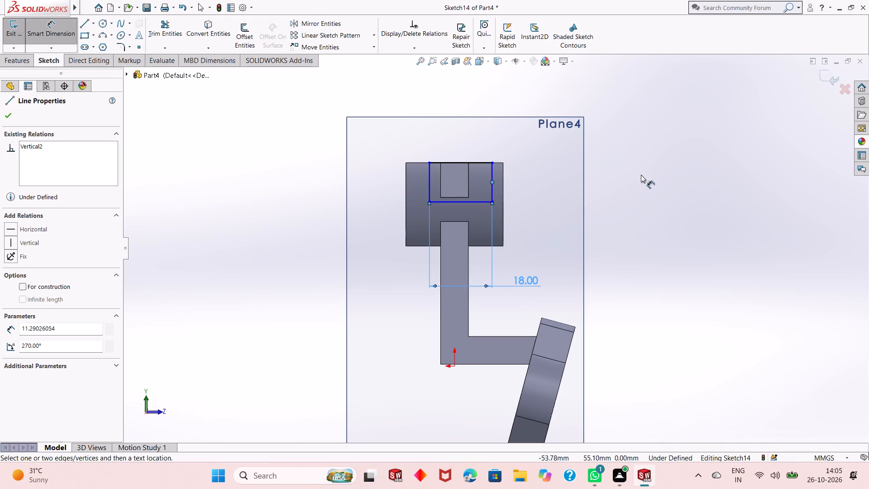
{"action": "key", "text": "Escape"}
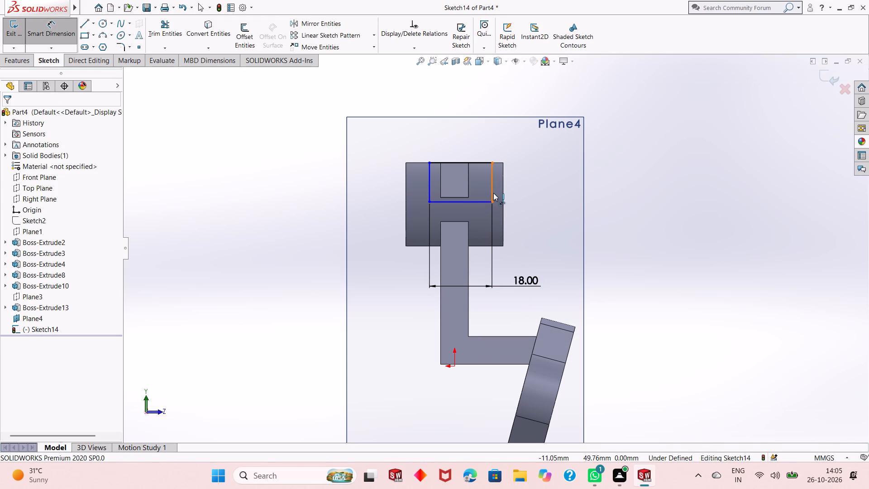
{"action": "left_click", "coordinate": [493, 193]}
{"action": "left_click", "coordinate": [643, 182]}
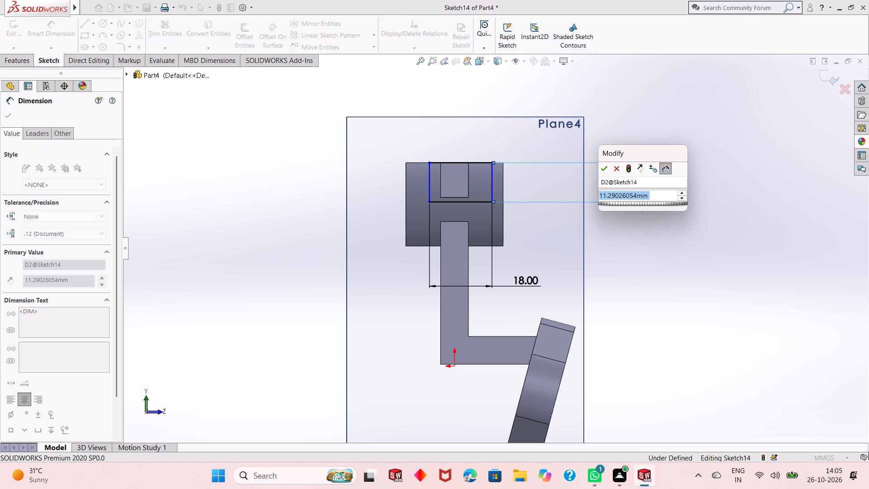
{"action": "key", "text": "8"}
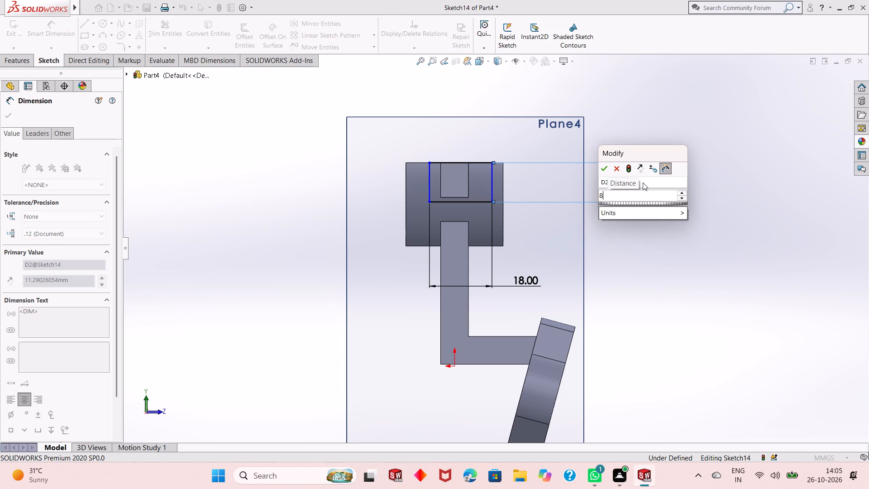
{"action": "key", "text": "BackSpace"}
{"action": "type", "text": "10"}
{"action": "key", "text": "Return"}
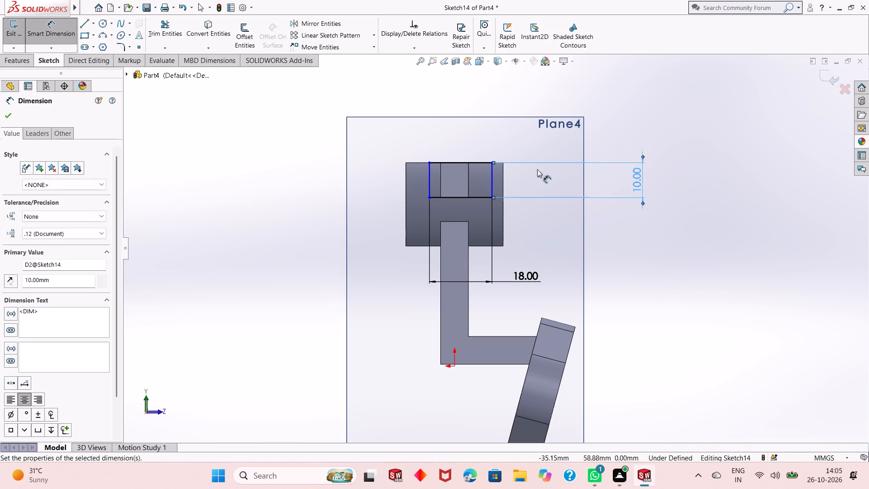
{"action": "right_click", "coordinate": [654, 117]}
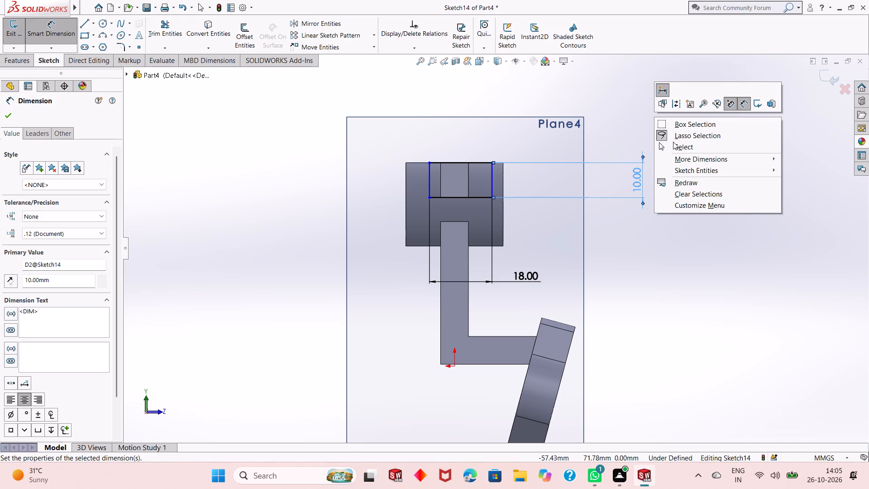
{"action": "left_click", "coordinate": [673, 141]}
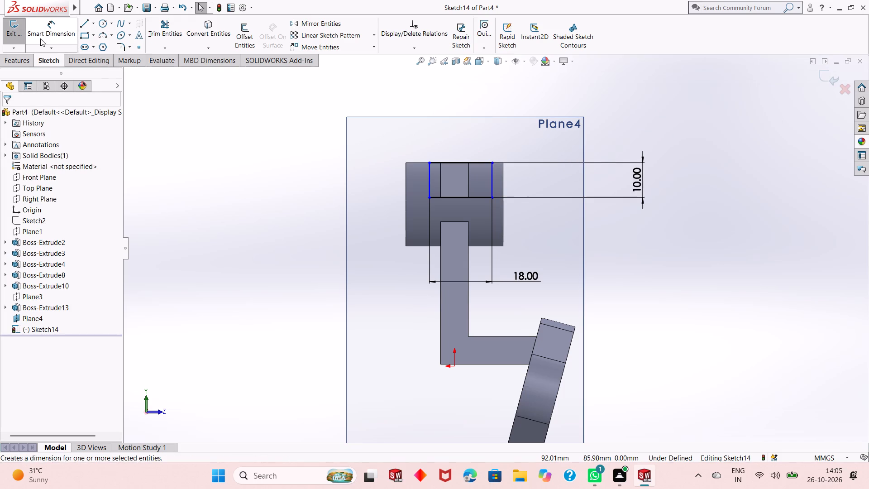
Draw a vertical centreline about 11 mm long upward from the origin.
{"action": "left_click", "coordinate": [92, 21]}
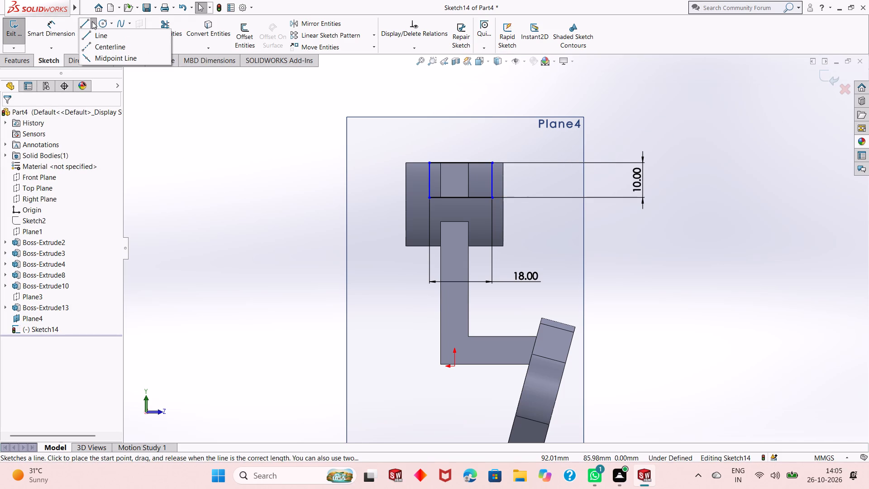
{"action": "left_click", "coordinate": [96, 42]}
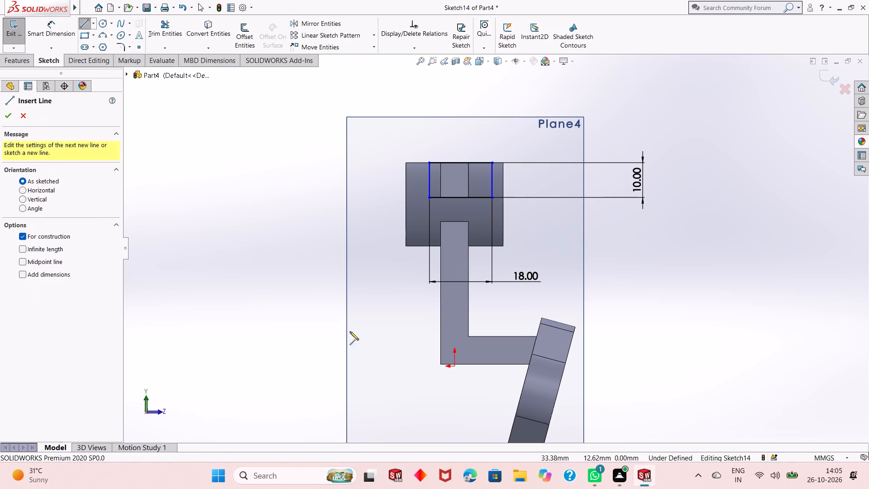
{"action": "left_click", "coordinate": [455, 367]}
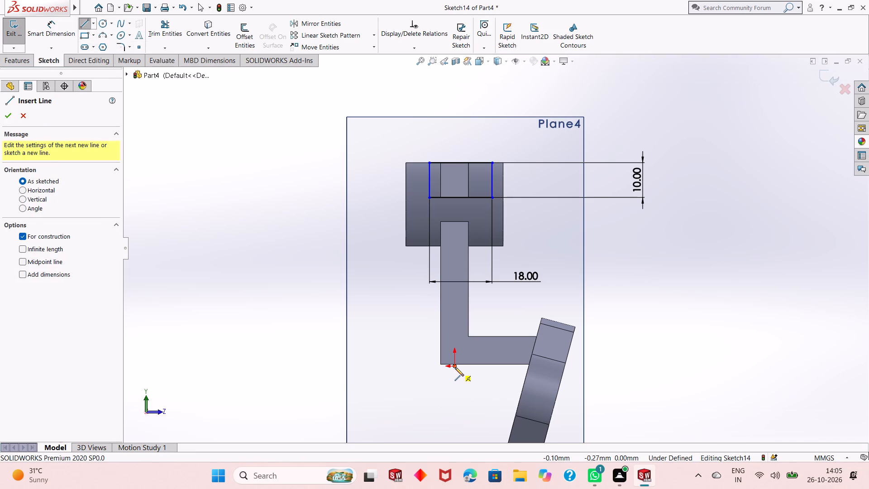
{"action": "left_click", "coordinate": [454, 326]}
{"action": "right_click", "coordinate": [454, 326]}
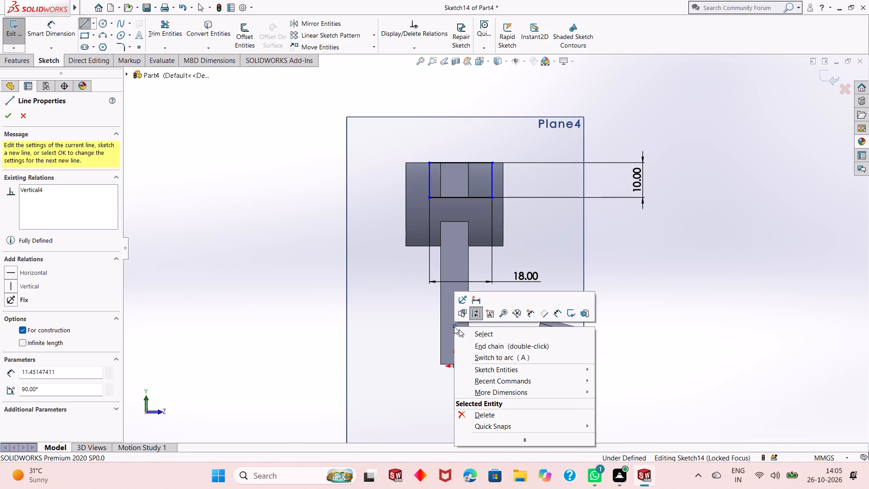
{"action": "left_click", "coordinate": [485, 331]}
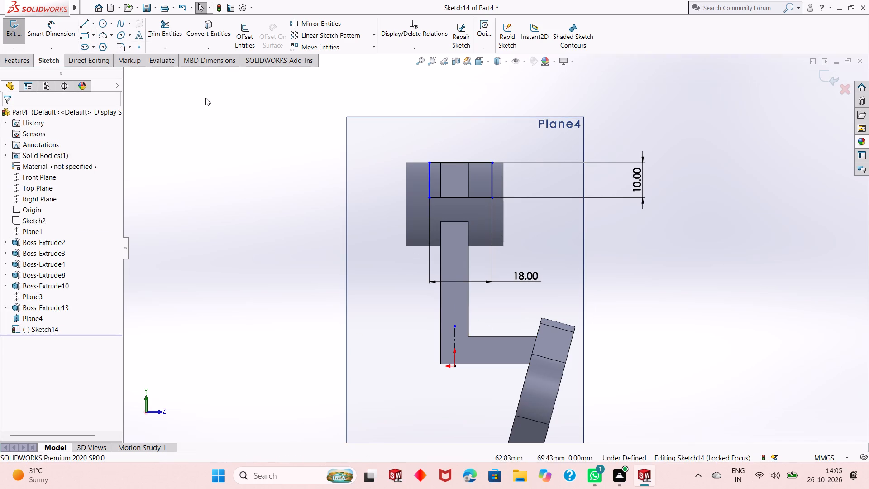
Make the lug rectangle's two vertical sides symmetric about the vertical centreline.
{"action": "left_click", "coordinate": [457, 333]}
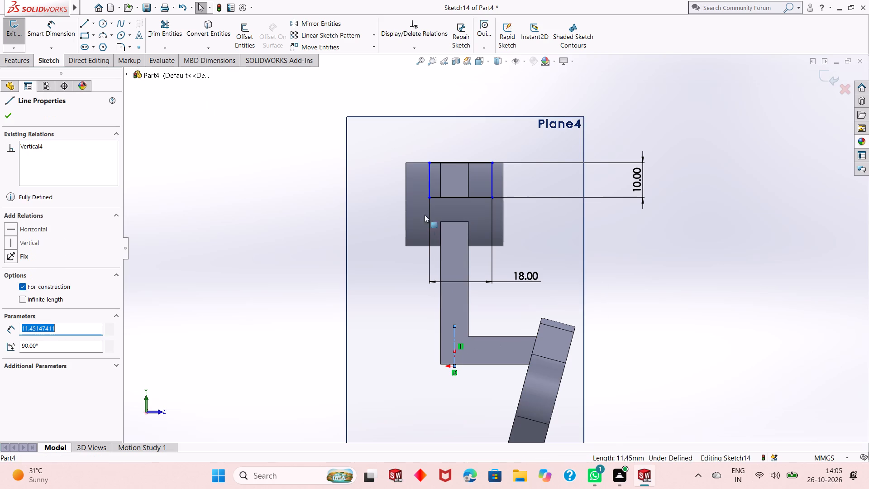
{"action": "left_click", "coordinate": [428, 177], "text": "ctrl"}
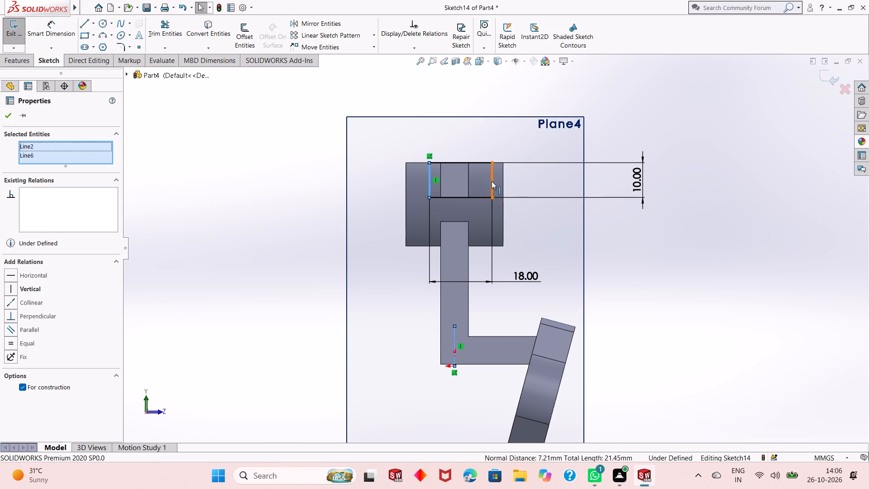
{"action": "left_click", "coordinate": [492, 181], "text": "ctrl"}
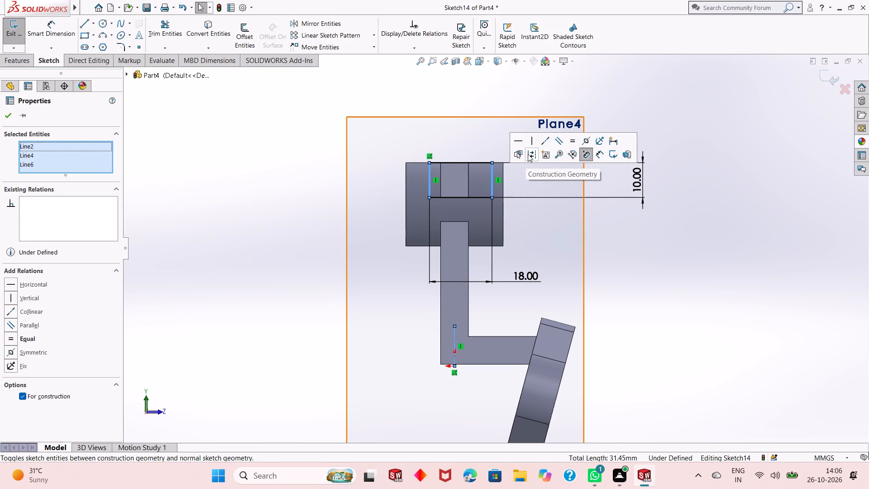
{"action": "left_click", "coordinate": [586, 140]}
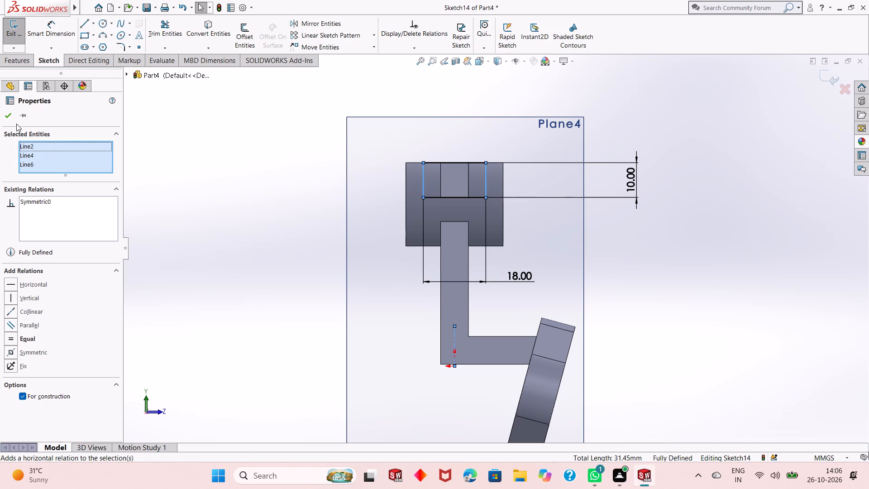
{"action": "left_click", "coordinate": [10, 118]}
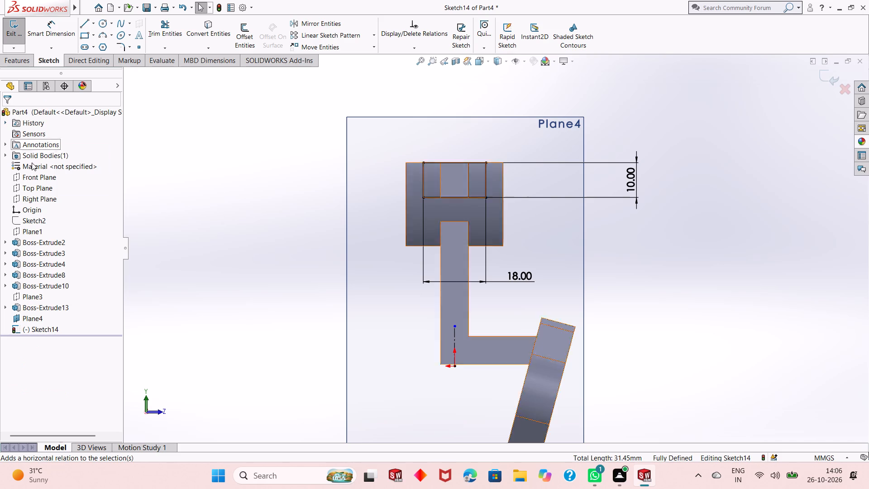
Extrude the lug rectangle from its offset plane to the half-cylinder using the Up To Next end condition, with merged result.
{"action": "left_click", "coordinate": [8, 63]}
{"action": "left_click", "coordinate": [10, 42]}
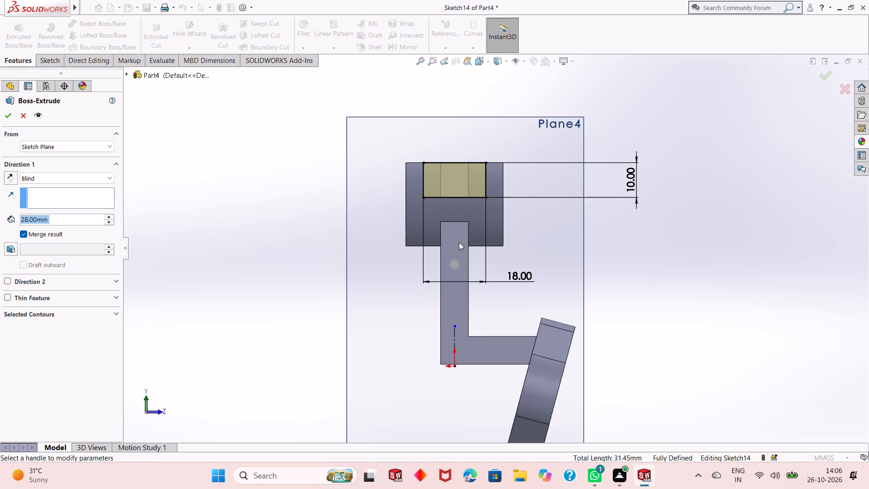
{"action": "scroll", "coordinate": [459, 242], "scroll_direction": "up", "scroll_amount": 1}
{"action": "middle_click_drag", "start_coordinate": [459, 242], "coordinate": [500, 254]}
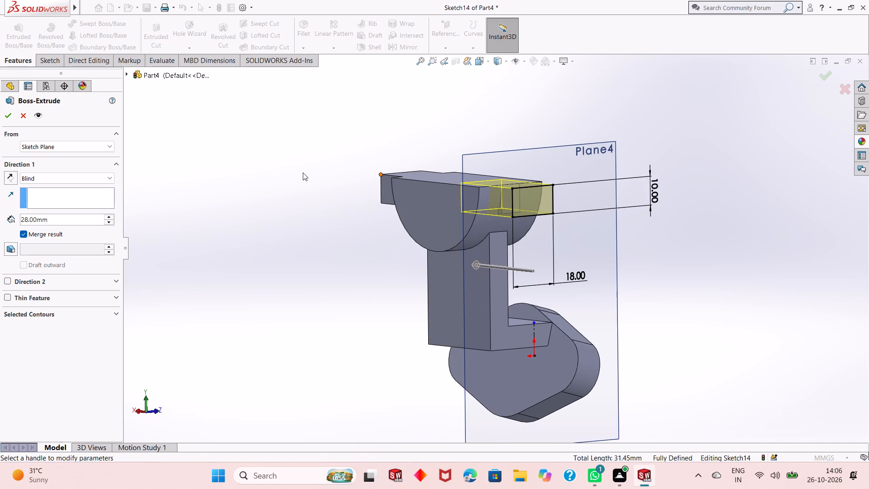
{"action": "left_click", "coordinate": [72, 179]}
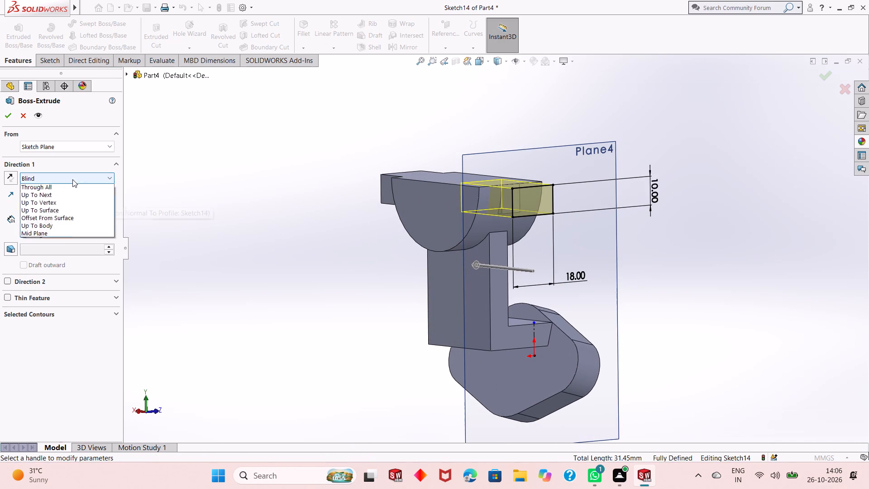
{"action": "left_click", "coordinate": [79, 204]}
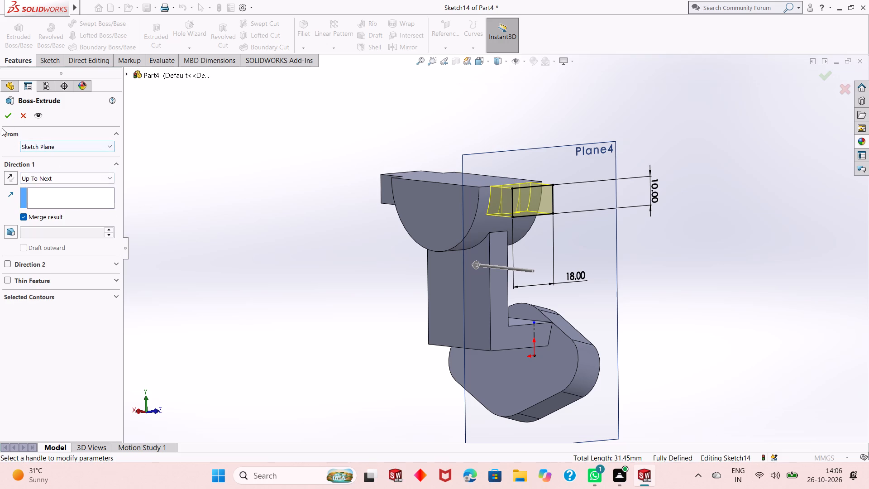
{"action": "left_click", "coordinate": [4, 115]}
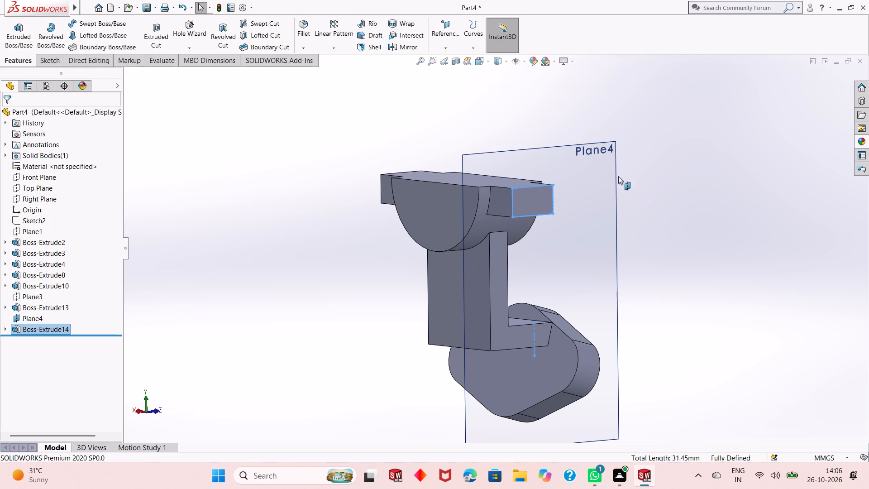
Hide Plane4, the offset plane carrying the new lug's sketch.
{"action": "right_click", "coordinate": [606, 172]}
{"action": "left_click", "coordinate": [637, 163]}
Examine the part from several angles, checking both side lugs where they join the half-cylinder.
{"action": "scroll", "coordinate": [545, 279], "scroll_direction": "up", "scroll_amount": 1}
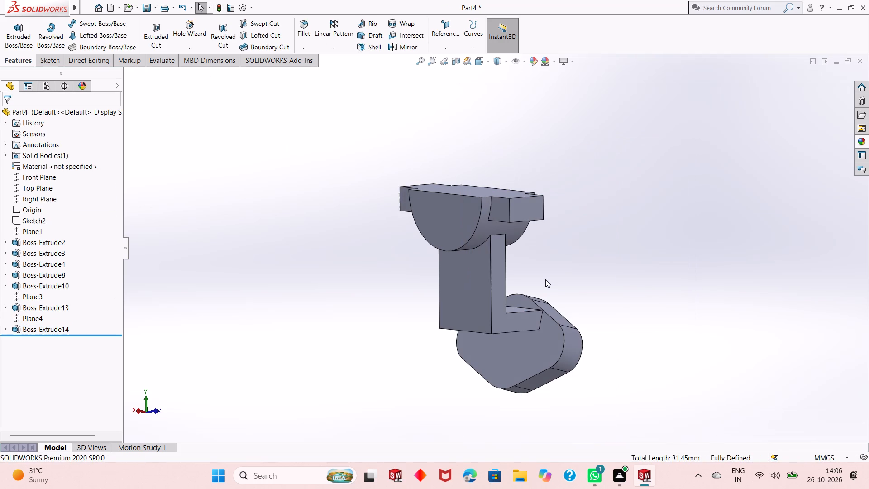
{"action": "middle_click", "coordinate": [544, 271]}
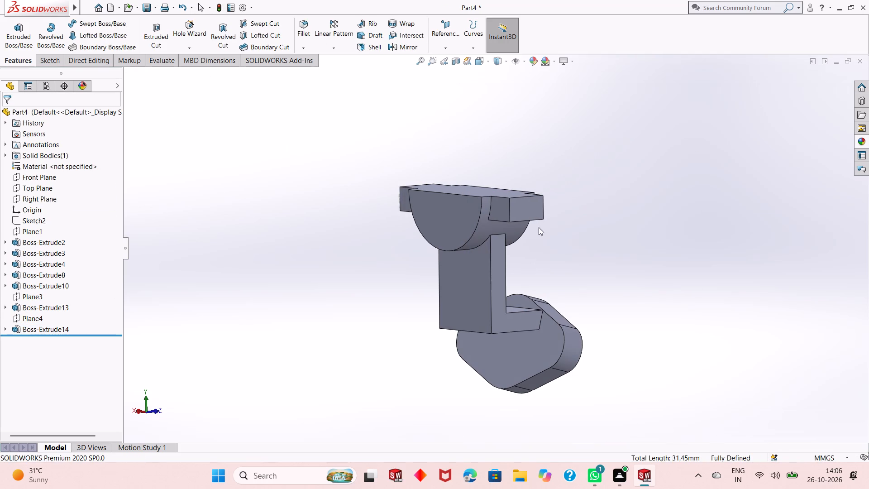
{"action": "scroll", "coordinate": [517, 210], "scroll_direction": "down", "scroll_amount": 2}
{"action": "middle_click_drag", "start_coordinate": [582, 261], "coordinate": [519, 261]}
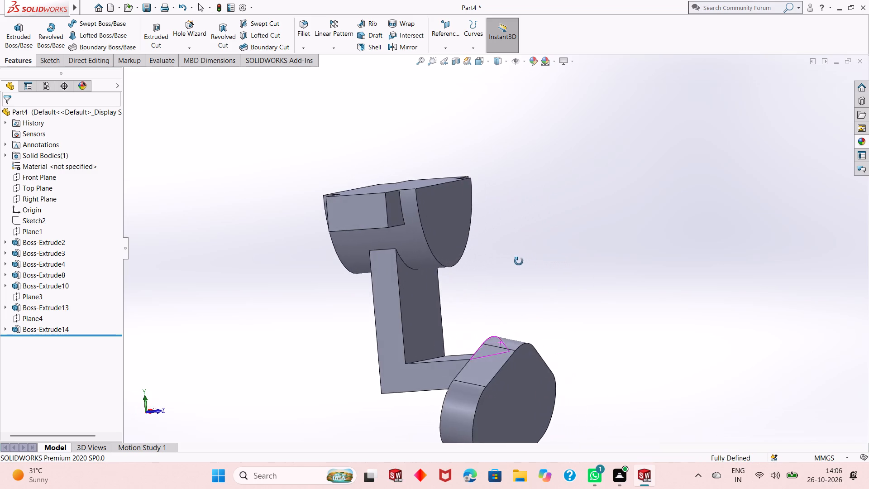
{"action": "middle_click_drag", "start_coordinate": [519, 261], "coordinate": [483, 265]}
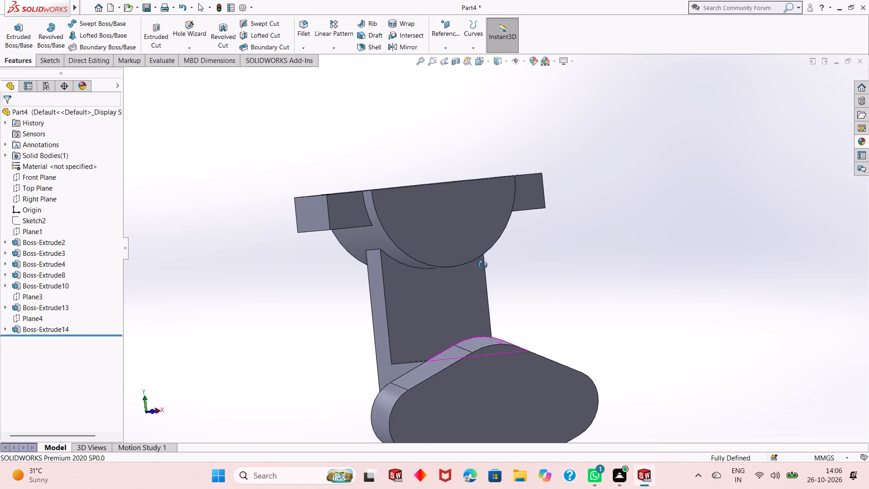
{"action": "middle_click_drag", "start_coordinate": [483, 265], "coordinate": [497, 257]}
{"action": "middle_click_drag", "start_coordinate": [498, 256], "coordinate": [571, 248]}
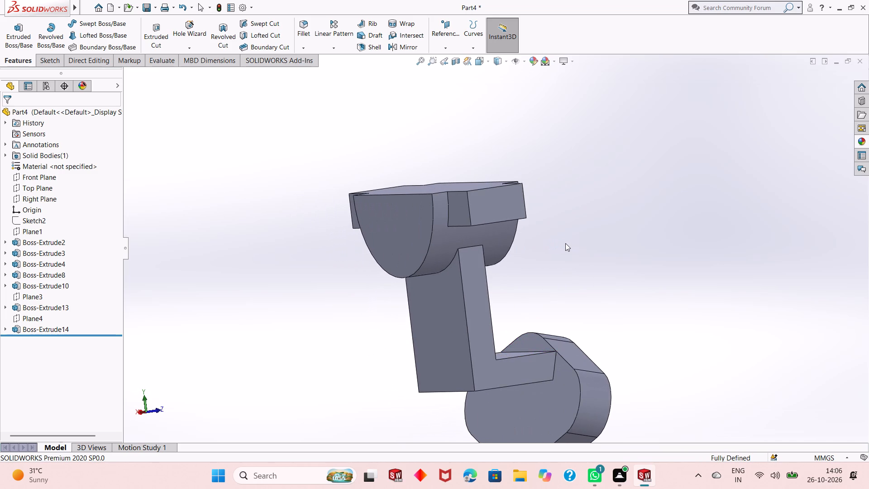
{"action": "middle_click_drag", "start_coordinate": [555, 286], "coordinate": [583, 263]}
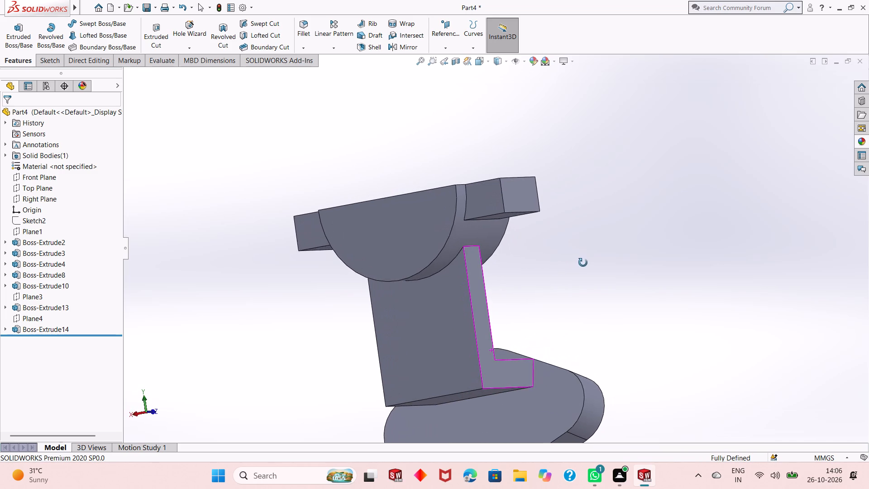
{"action": "middle_click_drag", "start_coordinate": [583, 263], "coordinate": [582, 298]}
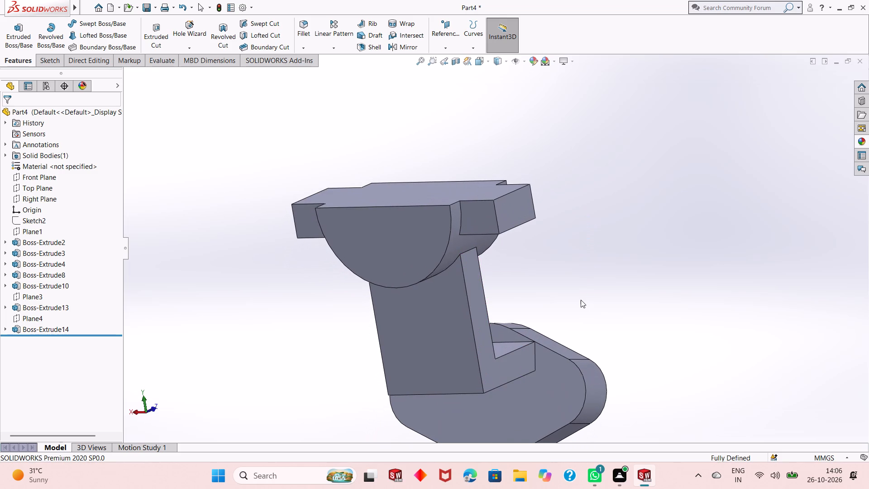
{"action": "middle_click_drag", "start_coordinate": [580, 300], "coordinate": [548, 303]}
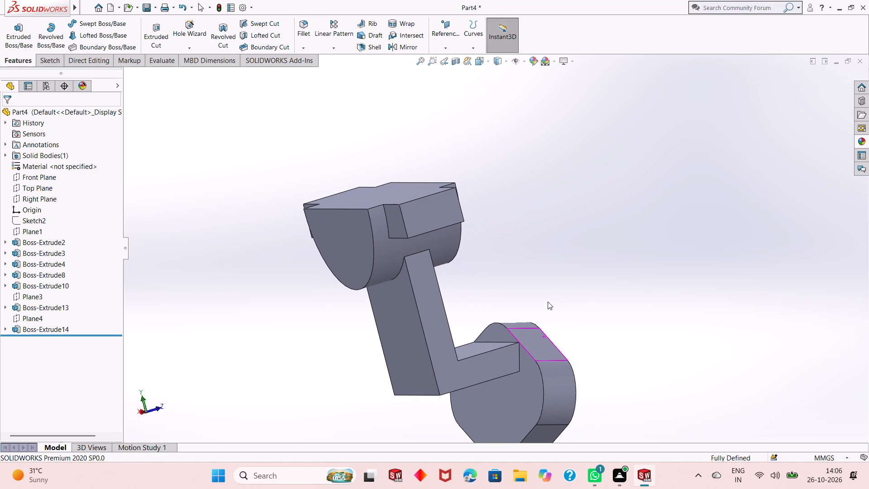
{"action": "middle_click_drag", "start_coordinate": [564, 331], "coordinate": [563, 331]}
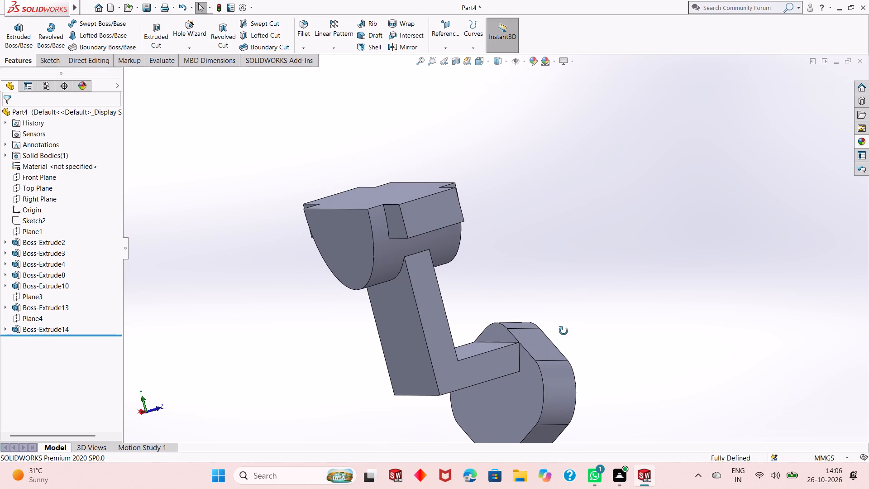
{"action": "middle_click_drag", "start_coordinate": [563, 331], "coordinate": [677, 303]}
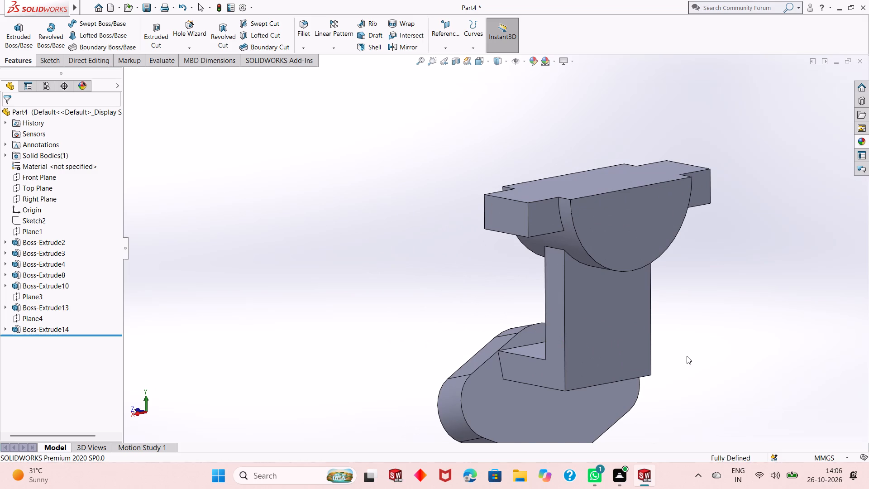
{"action": "scroll", "coordinate": [687, 356], "scroll_direction": "up", "scroll_amount": 1}
{"action": "middle_click_drag", "start_coordinate": [684, 353], "coordinate": [589, 370]}
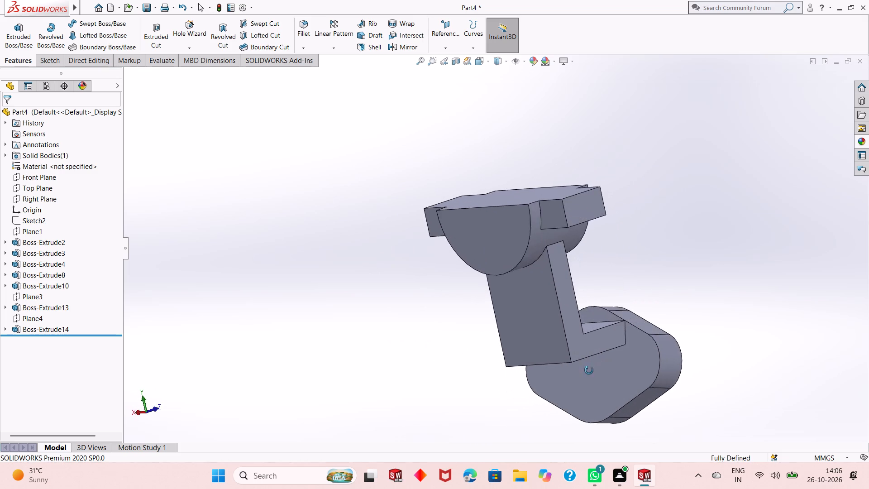
{"action": "middle_click_drag", "start_coordinate": [589, 370], "coordinate": [563, 403]}
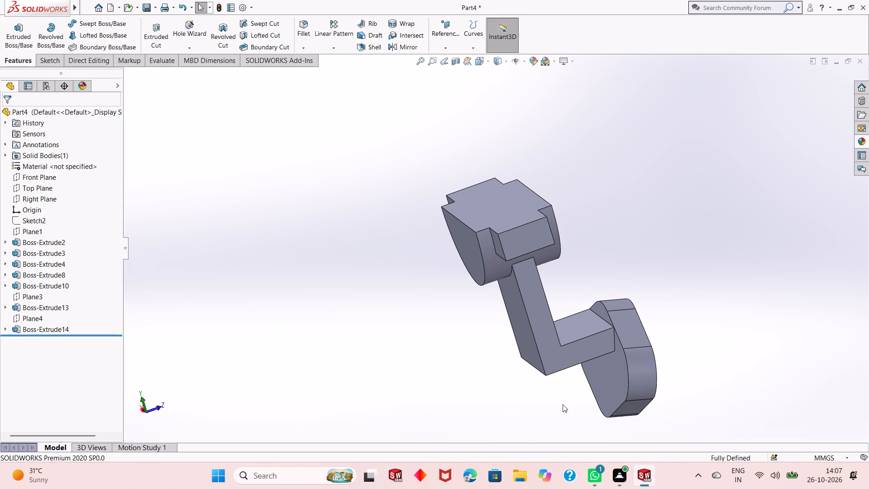
{"action": "scroll", "coordinate": [588, 310], "scroll_direction": "down", "scroll_amount": 1}
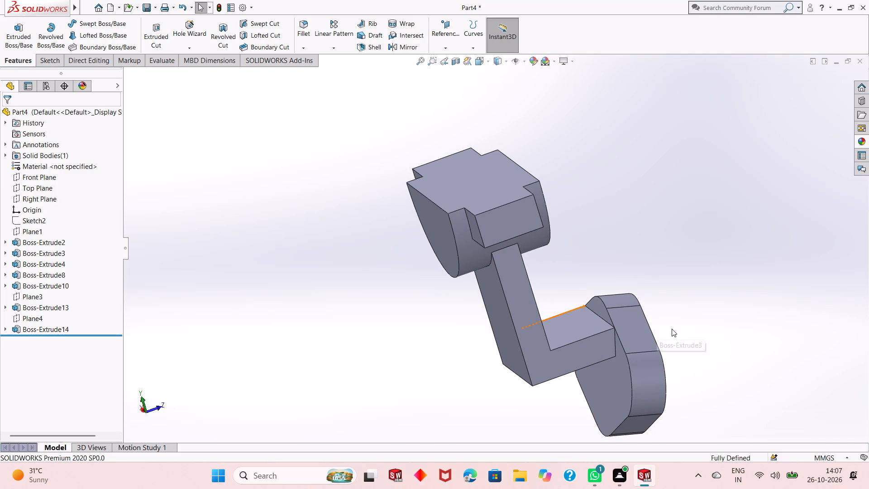
{"action": "middle_click", "coordinate": [664, 331]}
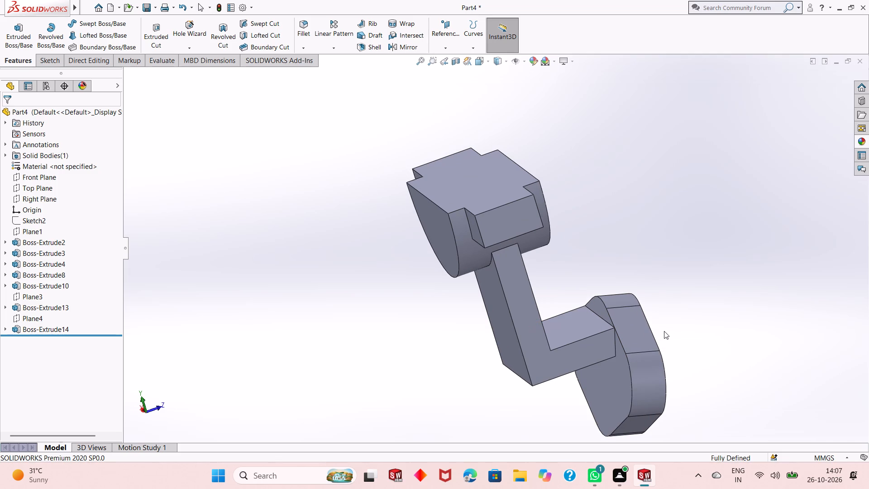
{"action": "middle_click_drag", "start_coordinate": [663, 336], "coordinate": [660, 323]}
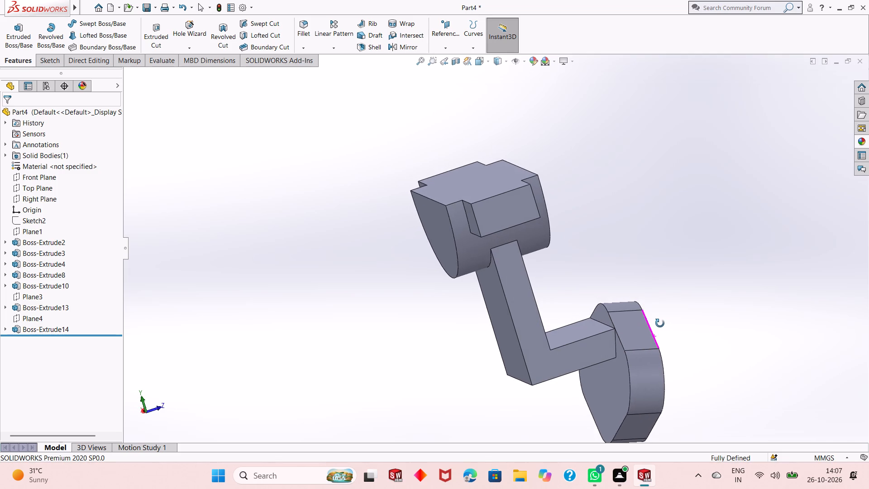
{"action": "middle_click_drag", "start_coordinate": [660, 323], "coordinate": [655, 323]}
{"action": "scroll", "coordinate": [648, 324], "scroll_direction": "up", "scroll_amount": 1}
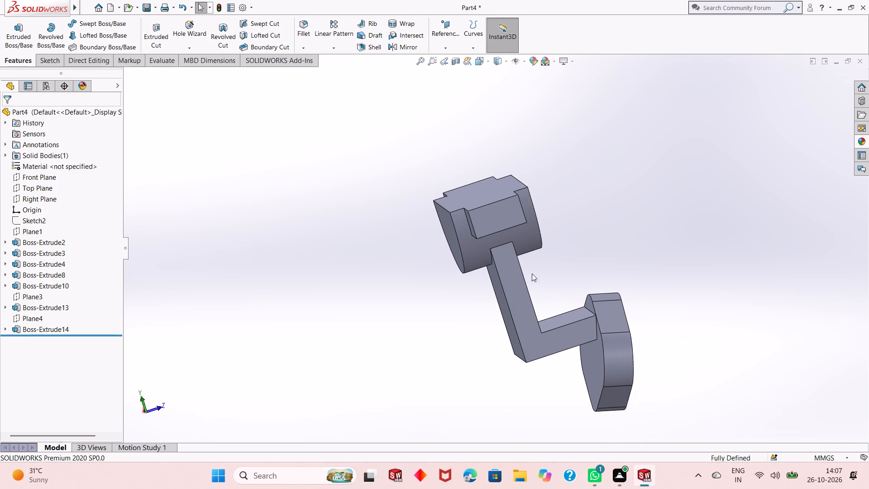
Open a sketch on the flat top face of the half-cylinder and lugs, viewed square-on.
{"action": "scroll", "coordinate": [518, 240], "scroll_direction": "down", "scroll_amount": 1}
{"action": "middle_click_drag", "start_coordinate": [577, 286], "coordinate": [622, 286]}
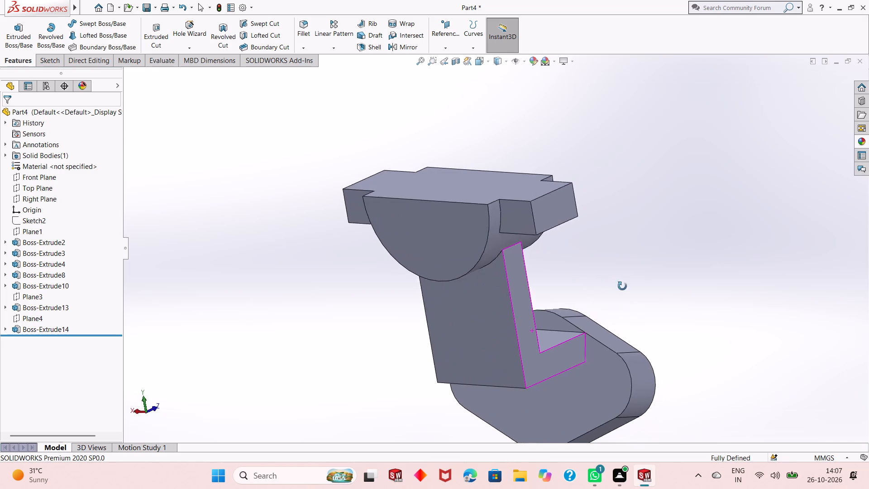
{"action": "middle_click_drag", "start_coordinate": [622, 286], "coordinate": [630, 311]}
{"action": "left_click", "coordinate": [513, 193]}
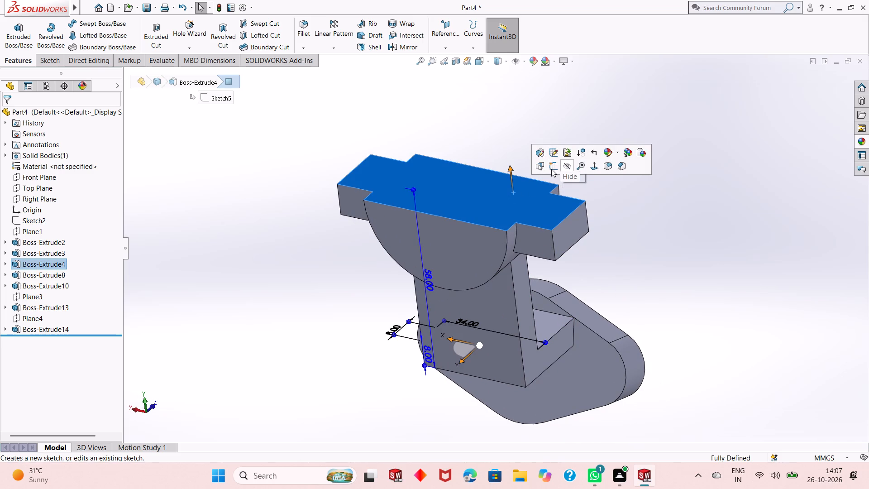
{"action": "left_click", "coordinate": [552, 167]}
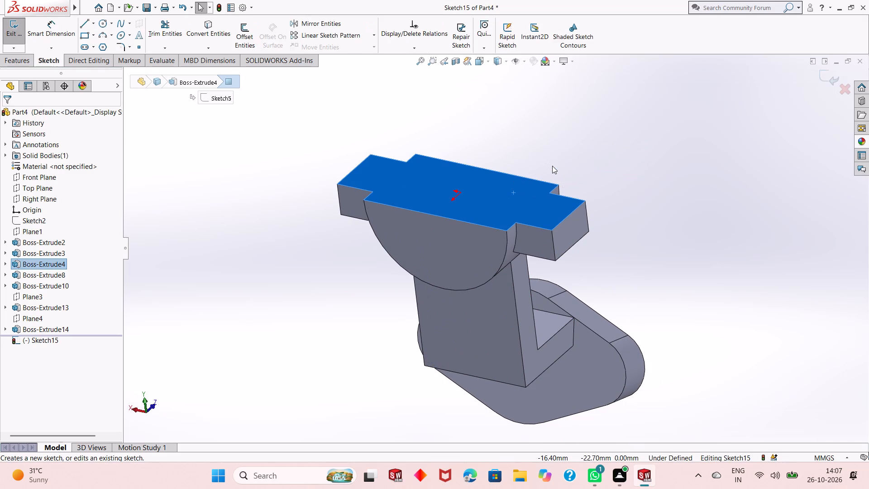
{"action": "key", "text": "ctrl+8"}
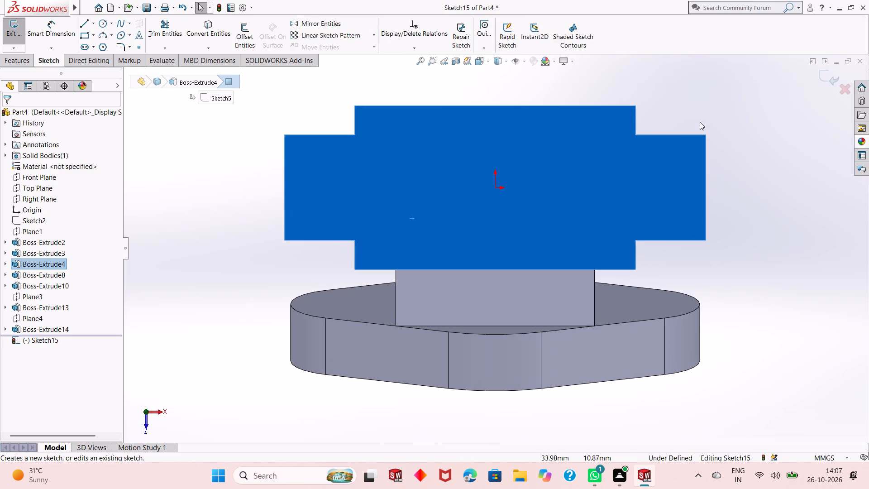
{"action": "left_click", "coordinate": [722, 115]}
{"action": "scroll", "coordinate": [510, 194], "scroll_direction": "up", "scroll_amount": 1}
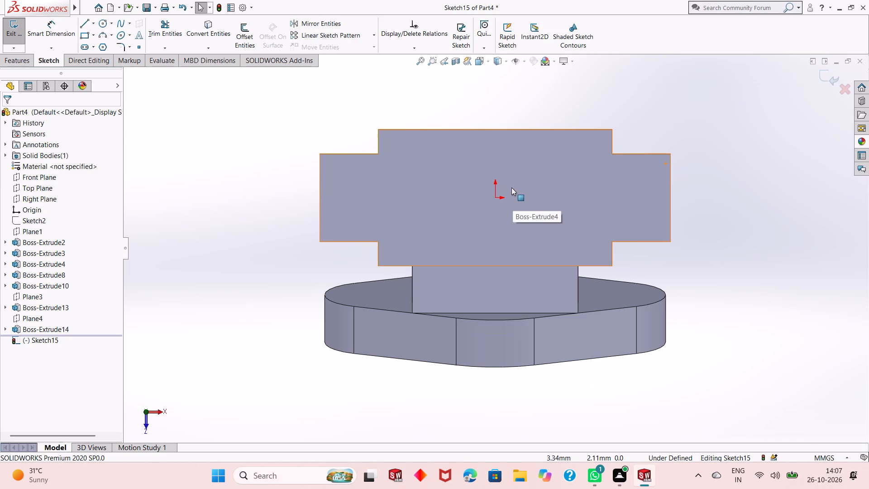
Sketch two circles of 9 mm radius centred on the midpoints of the two lugs' outer end edges.
{"action": "left_click", "coordinate": [104, 24]}
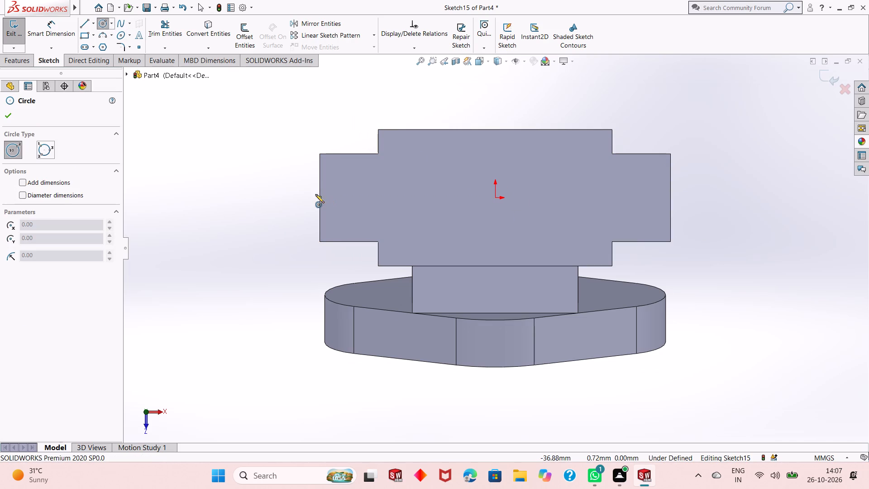
{"action": "left_click", "coordinate": [321, 199]}
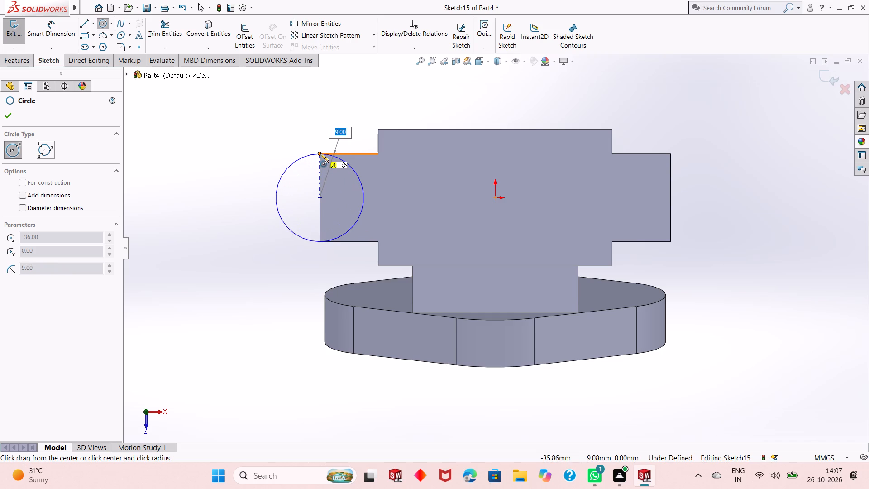
{"action": "left_click", "coordinate": [320, 153]}
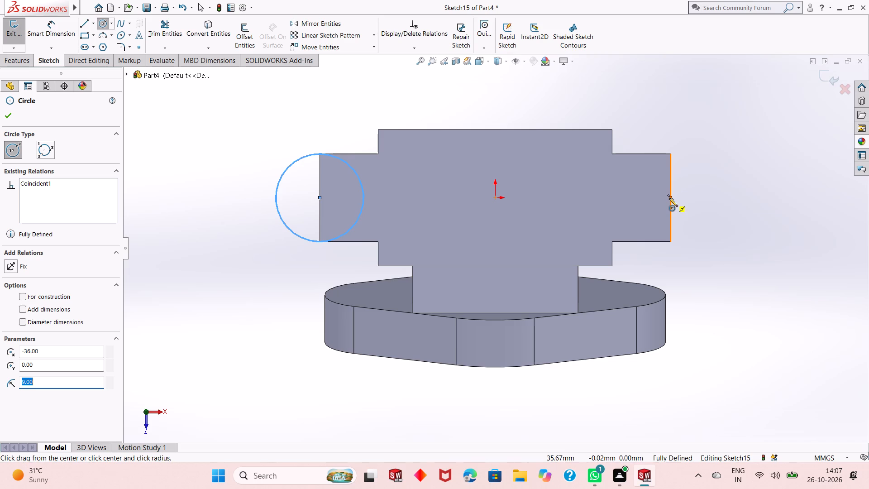
{"action": "left_click", "coordinate": [669, 197]}
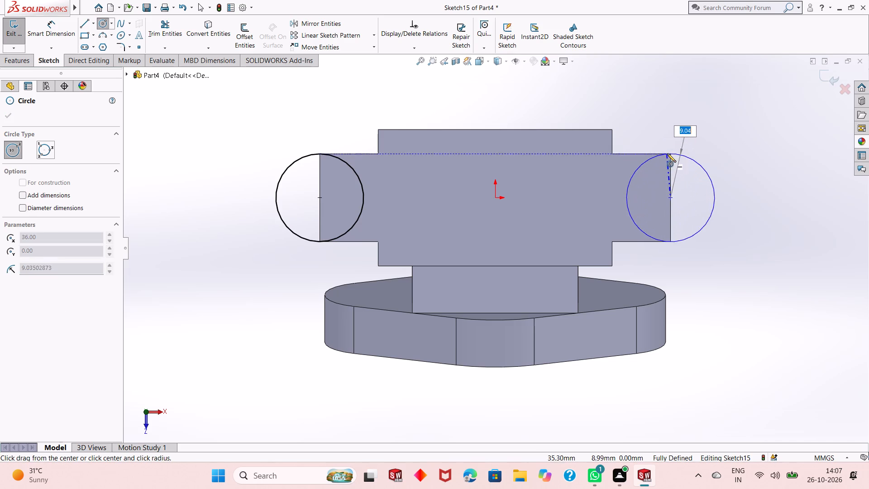
{"action": "left_click", "coordinate": [668, 153]}
{"action": "right_click", "coordinate": [696, 129]}
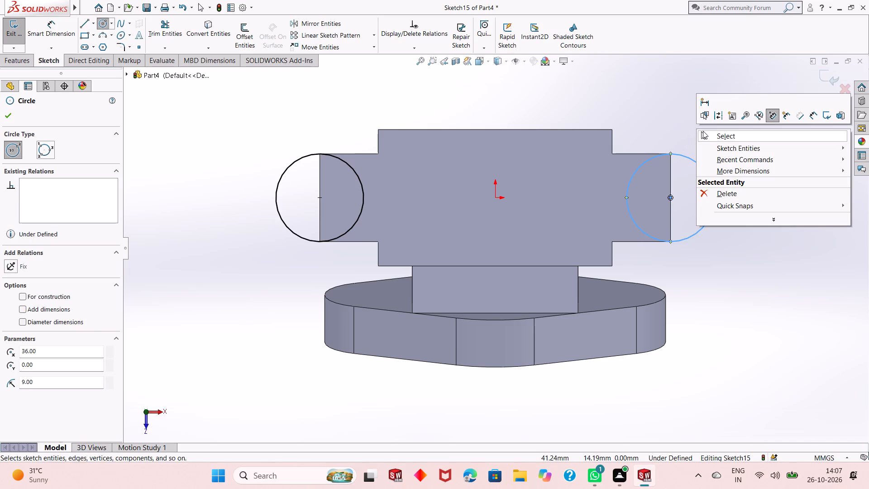
{"action": "left_click", "coordinate": [706, 131]}
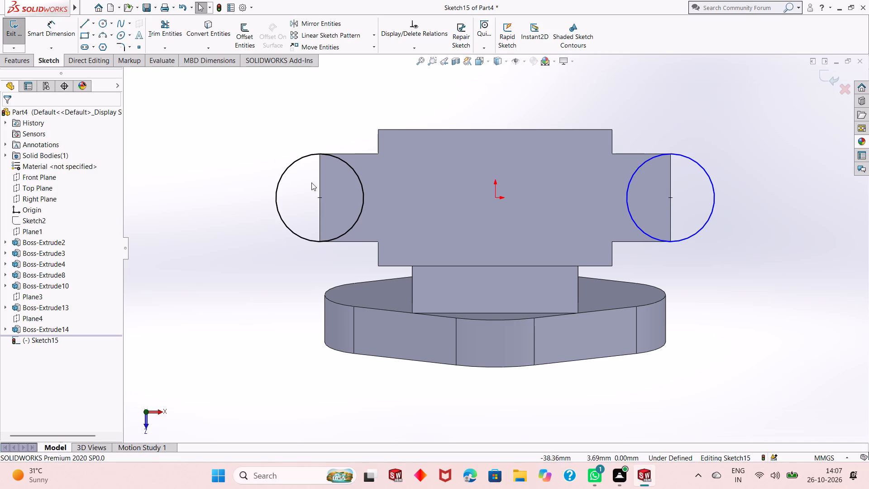
Add an Equal relation between the two lug-end circles.
{"action": "left_click", "coordinate": [302, 155]}
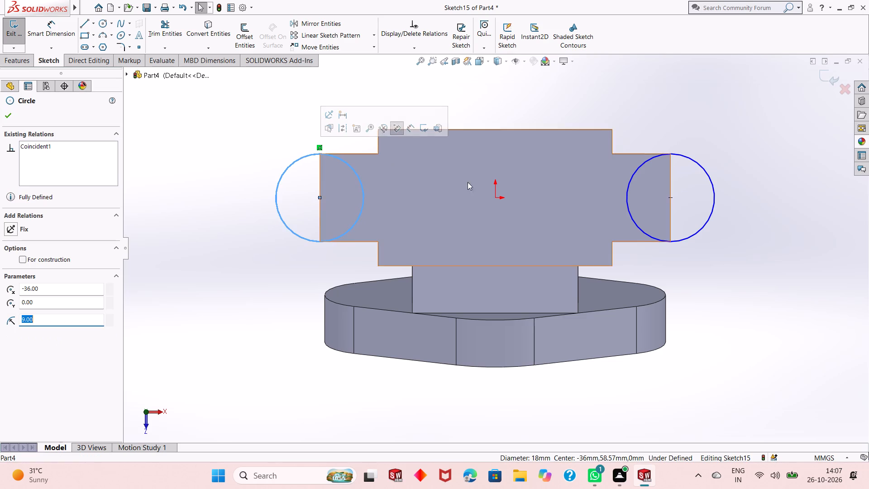
{"action": "left_click", "coordinate": [712, 188], "text": "ctrl"}
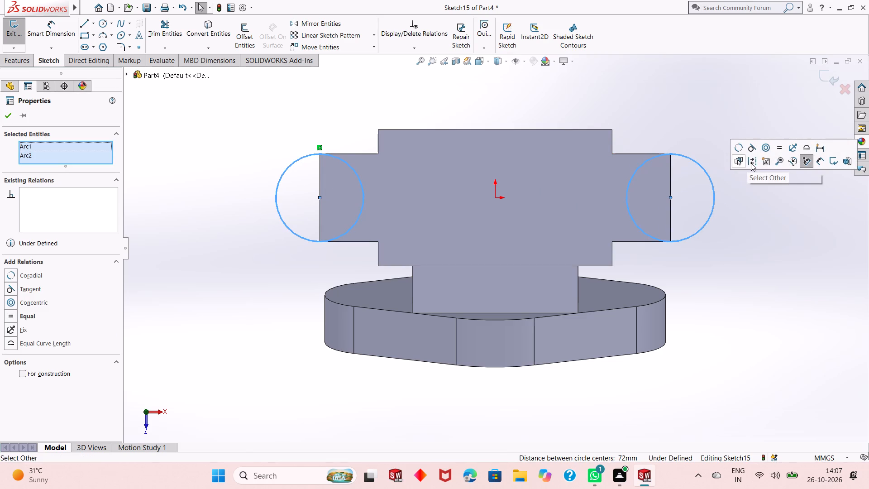
{"action": "left_click", "coordinate": [779, 144]}
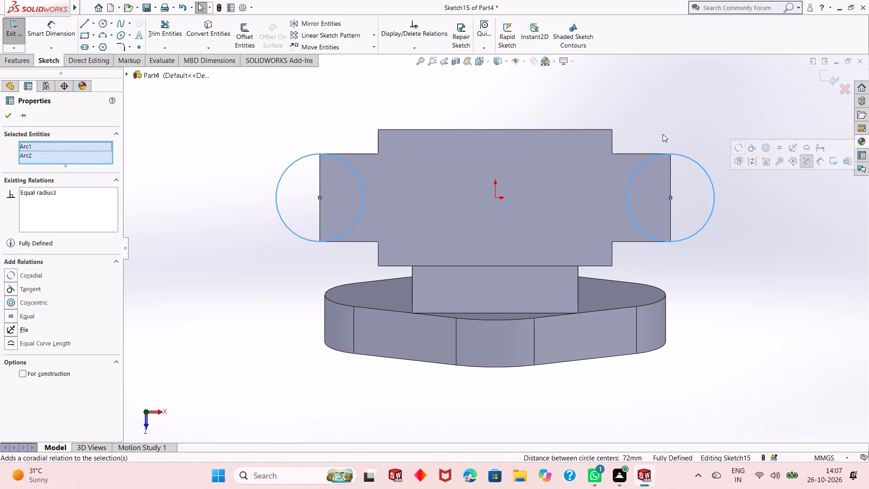
{"action": "left_click", "coordinate": [8, 118]}
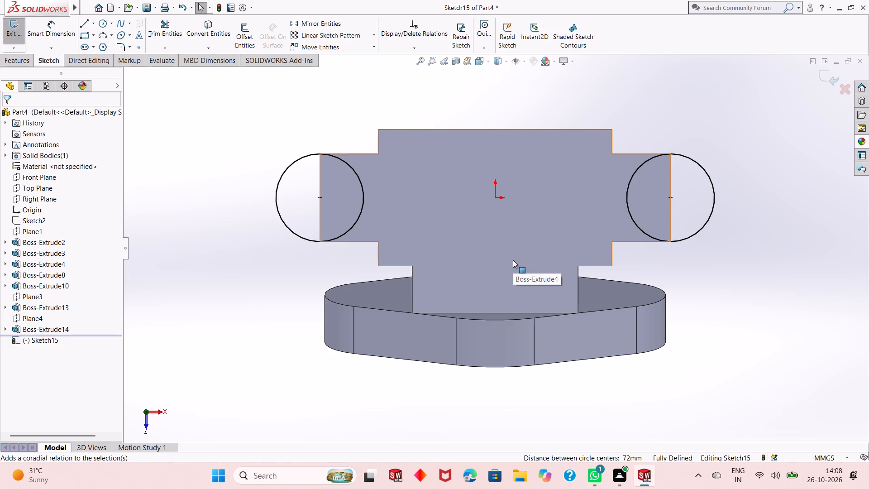
Extrude both lug-end circles 10 mm blind in the reversed direction, down through the lug thickness, with merged result.
{"action": "middle_click_drag", "start_coordinate": [513, 278], "coordinate": [510, 246]}
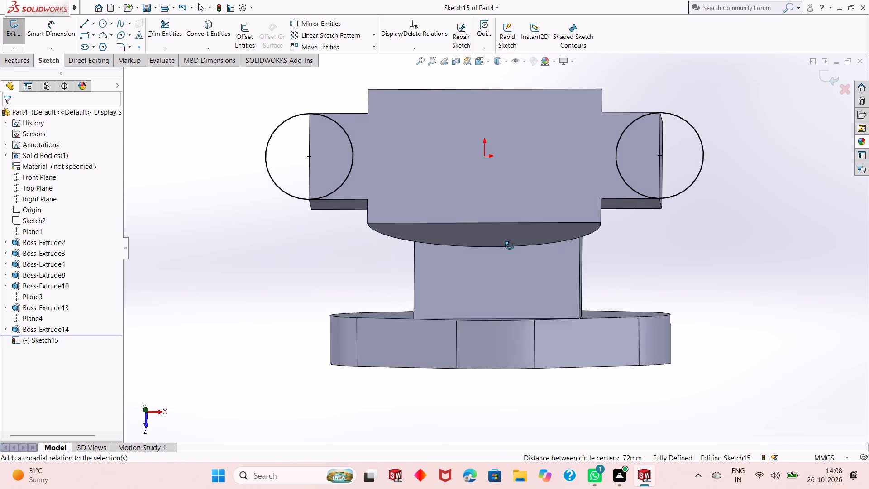
{"action": "middle_click_drag", "start_coordinate": [510, 246], "coordinate": [510, 243]}
{"action": "scroll", "coordinate": [510, 239], "scroll_direction": "up", "scroll_amount": 2}
{"action": "scroll", "coordinate": [505, 96], "scroll_direction": "down", "scroll_amount": 2}
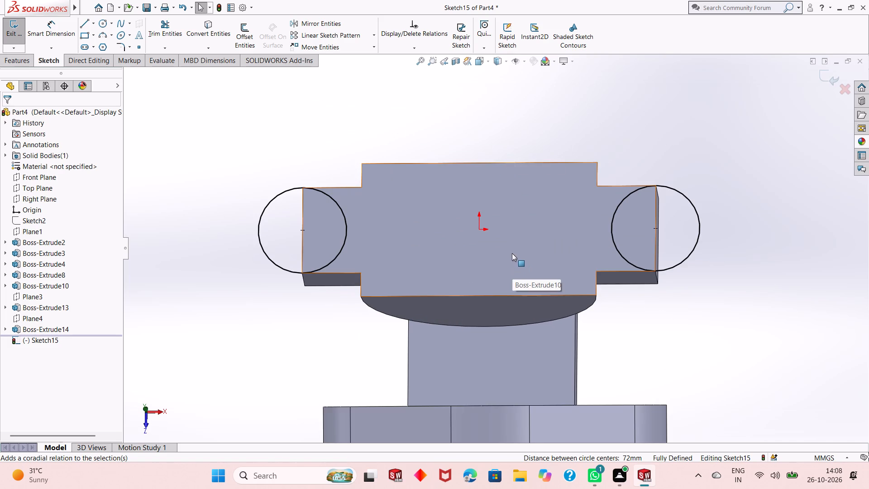
{"action": "middle_click_drag", "start_coordinate": [512, 252], "coordinate": [515, 219]}
{"action": "scroll", "coordinate": [515, 262], "scroll_direction": "up", "scroll_amount": 2}
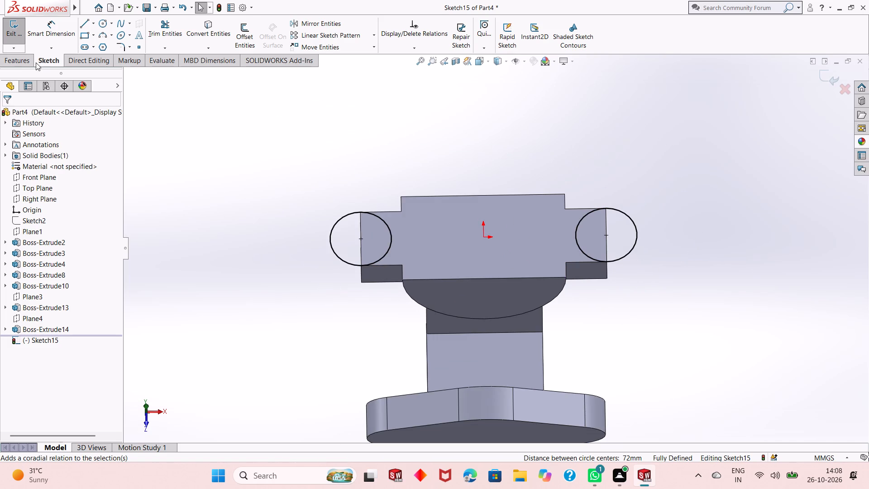
{"action": "left_click", "coordinate": [25, 60]}
{"action": "left_click", "coordinate": [17, 30]}
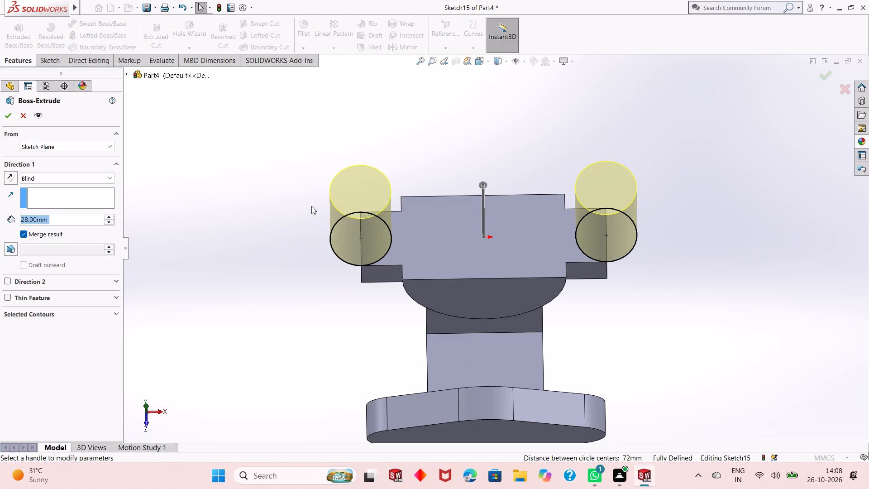
{"action": "left_click", "coordinate": [7, 177]}
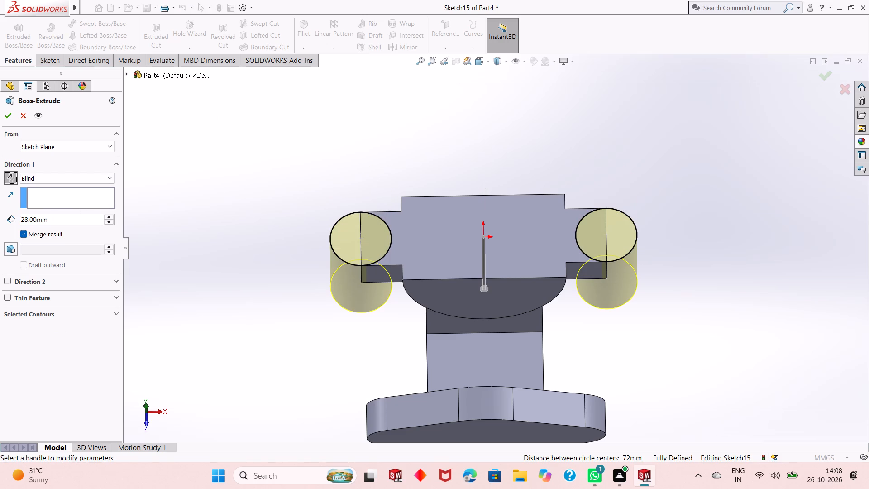
{"action": "double_click", "coordinate": [56, 219]}
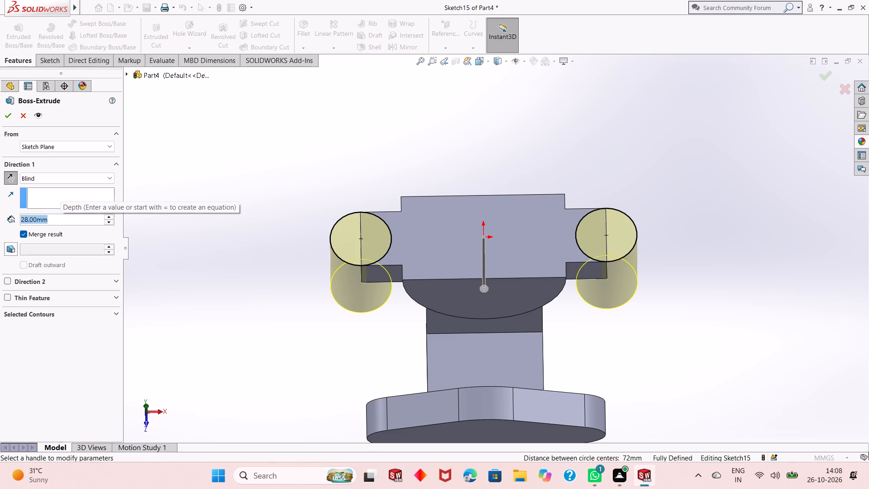
{"action": "type", "text": "10"}
{"action": "key", "text": "Return"}
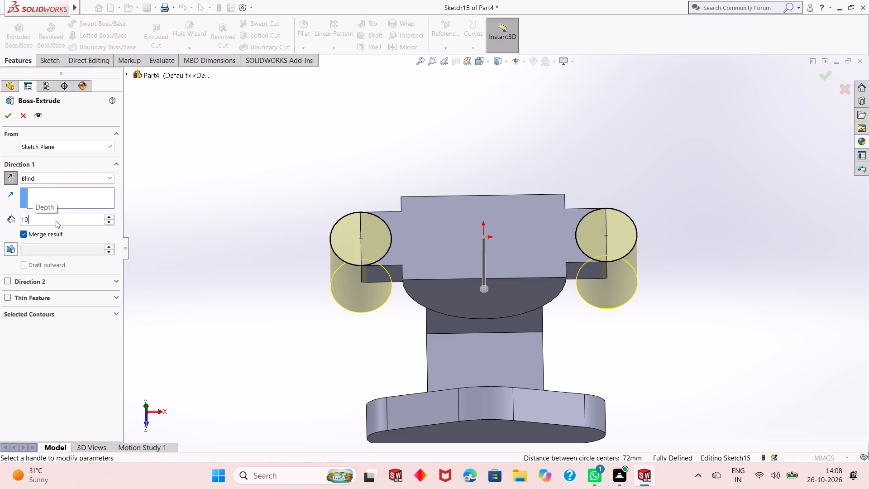
{"action": "left_click", "coordinate": [5, 116]}
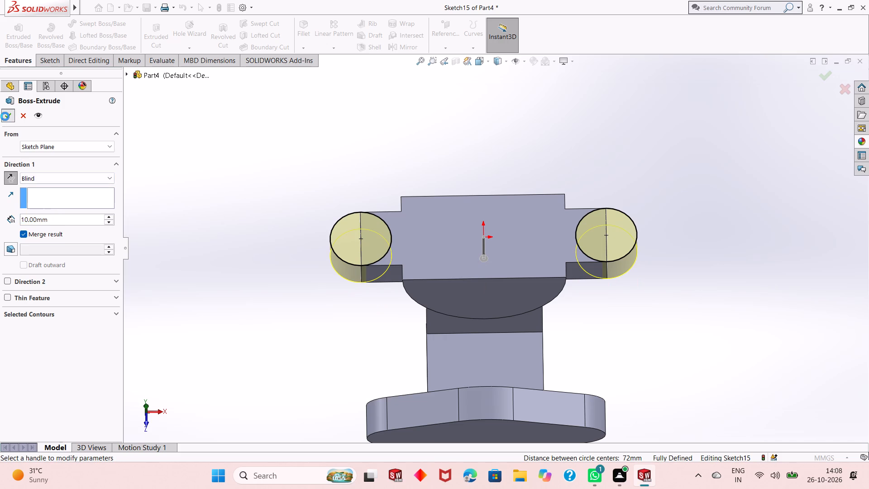
{"action": "left_click", "coordinate": [351, 293]}
Examine the part from several angles, checking the rounded lug ends against the half-cylinder and upright wall.
{"action": "middle_click_drag", "start_coordinate": [583, 303], "coordinate": [582, 248]}
{"action": "middle_click_drag", "start_coordinate": [564, 307], "coordinate": [576, 295]}
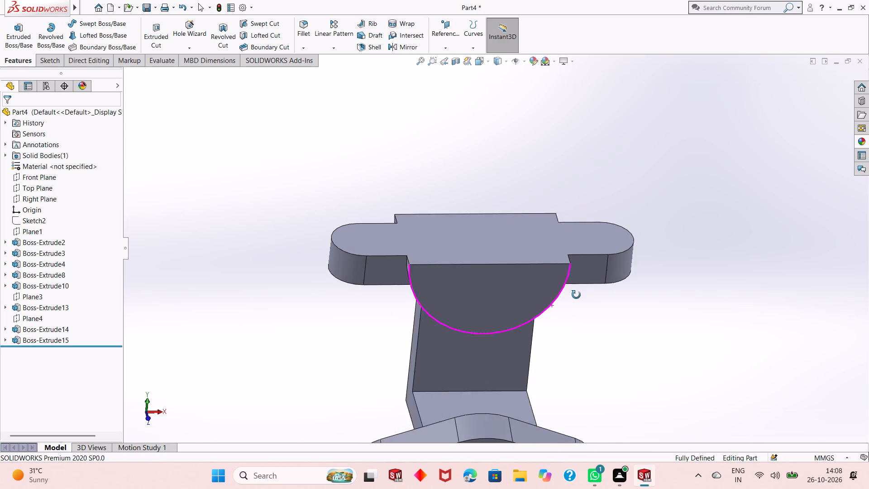
{"action": "middle_click_drag", "start_coordinate": [576, 295], "coordinate": [512, 273]}
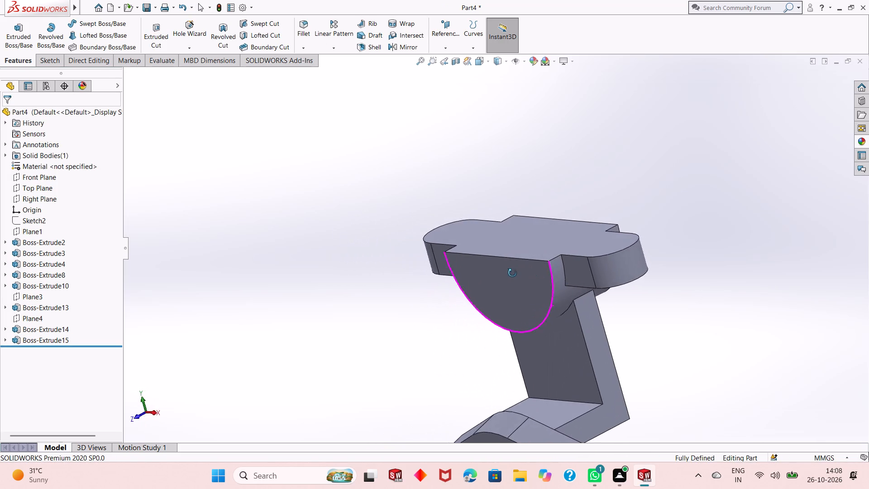
{"action": "middle_click_drag", "start_coordinate": [512, 273], "coordinate": [498, 279]}
{"action": "scroll", "coordinate": [607, 293], "scroll_direction": "up", "scroll_amount": 1}
{"action": "scroll", "coordinate": [605, 293], "scroll_direction": "down", "scroll_amount": 1}
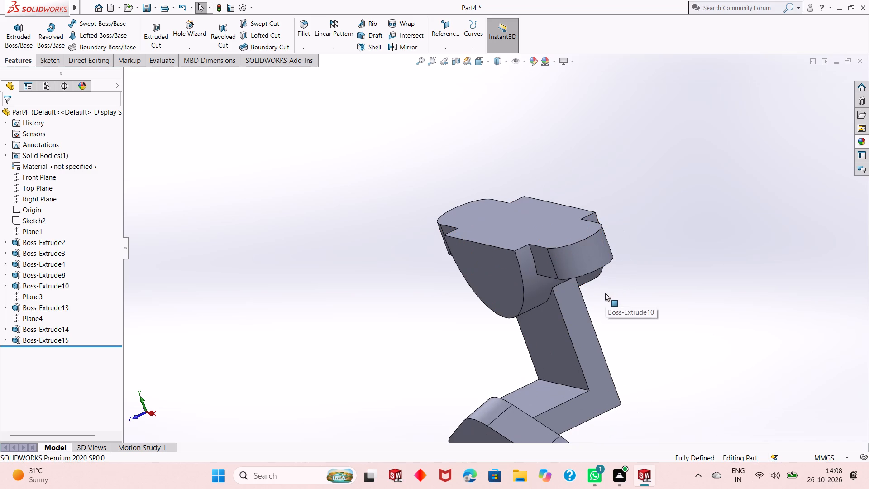
{"action": "middle_click_drag", "start_coordinate": [618, 290], "coordinate": [605, 293]}
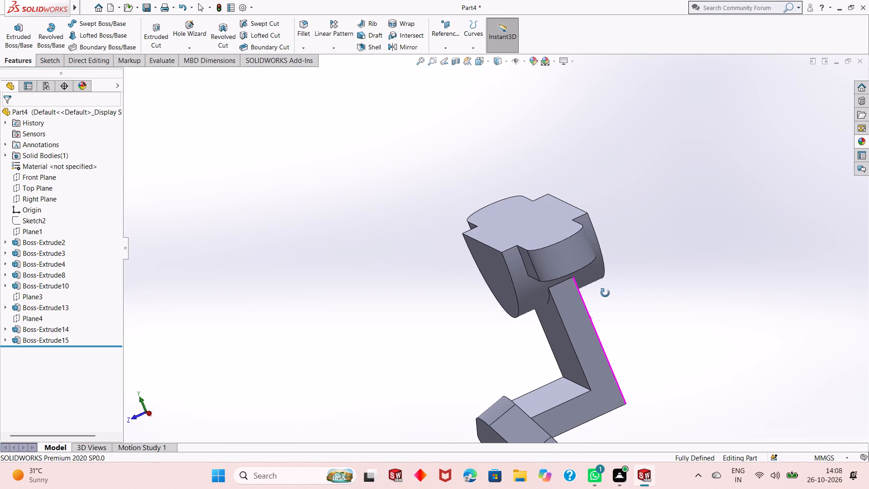
{"action": "middle_click_drag", "start_coordinate": [605, 293], "coordinate": [643, 254]}
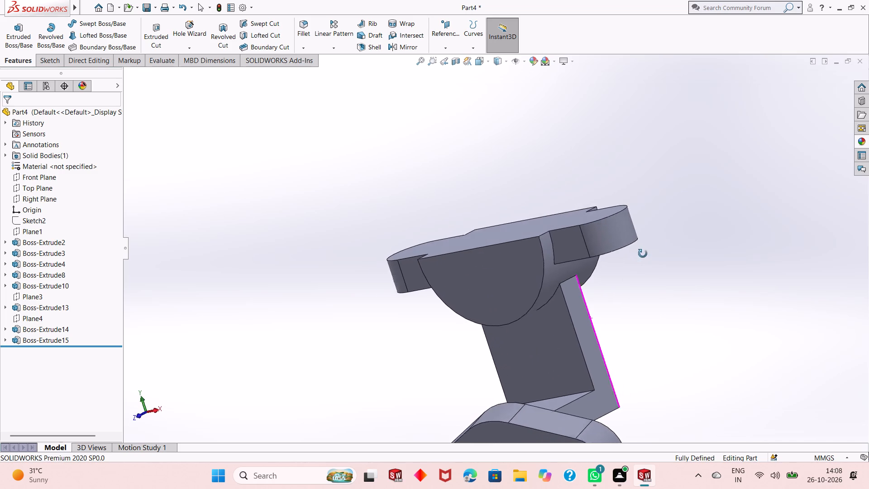
{"action": "middle_click_drag", "start_coordinate": [643, 254], "coordinate": [700, 346]}
{"action": "scroll", "coordinate": [704, 345], "scroll_direction": "up", "scroll_amount": 1}
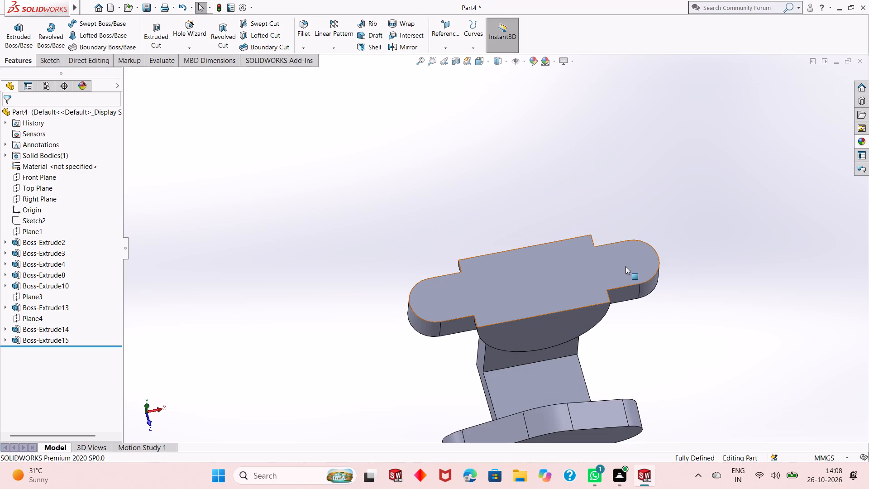
Open a new sketch on the flat top face with the rounded lugs, viewed square-on.
{"action": "left_click", "coordinate": [625, 266]}
{"action": "left_click", "coordinate": [666, 245]}
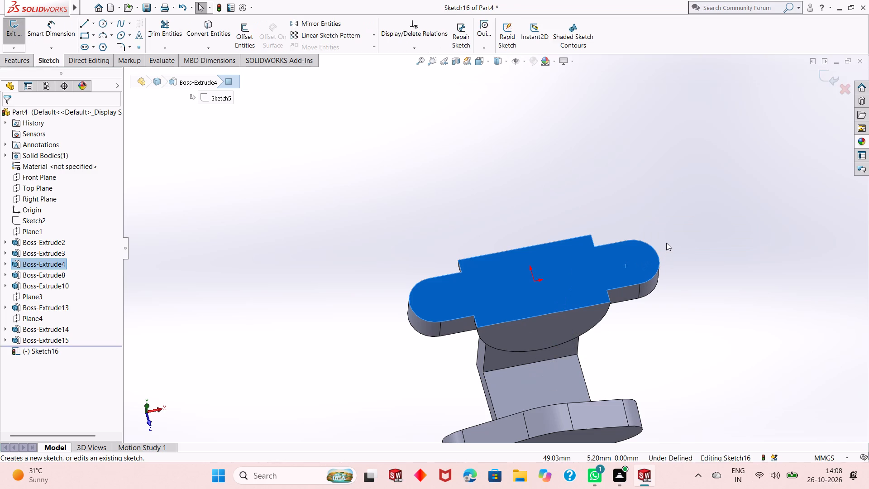
{"action": "key", "text": "ctrl+8"}
{"action": "key", "text": "Escape"}
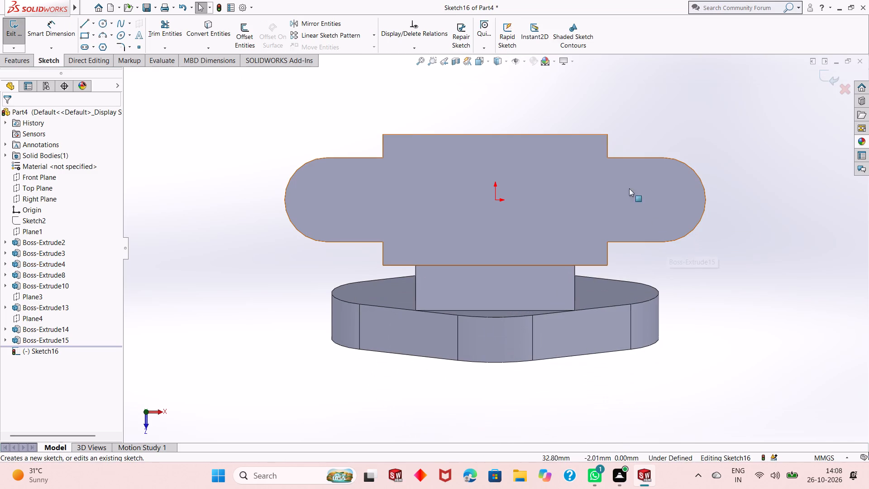
Sketch a circle concentric with each rounded lug end, with radii of about 4.6 mm and 4.8 mm.
{"action": "left_click", "coordinate": [100, 24]}
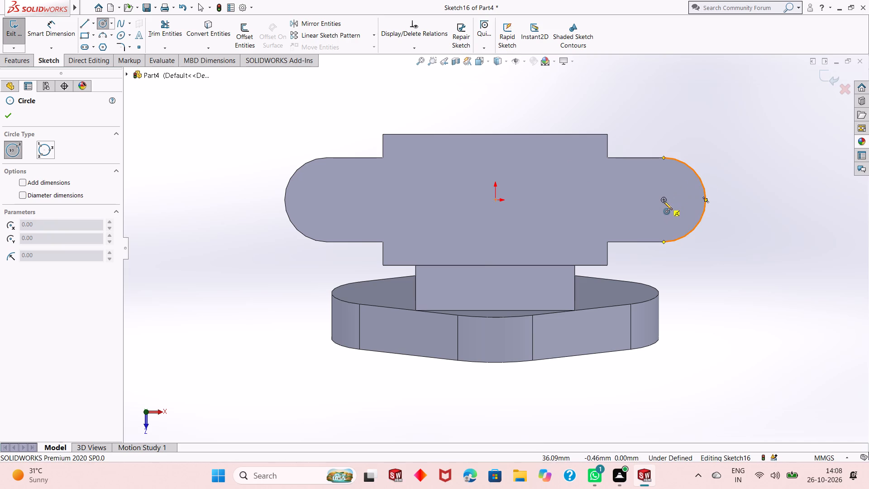
{"action": "left_click", "coordinate": [664, 200]}
{"action": "left_click", "coordinate": [677, 183]}
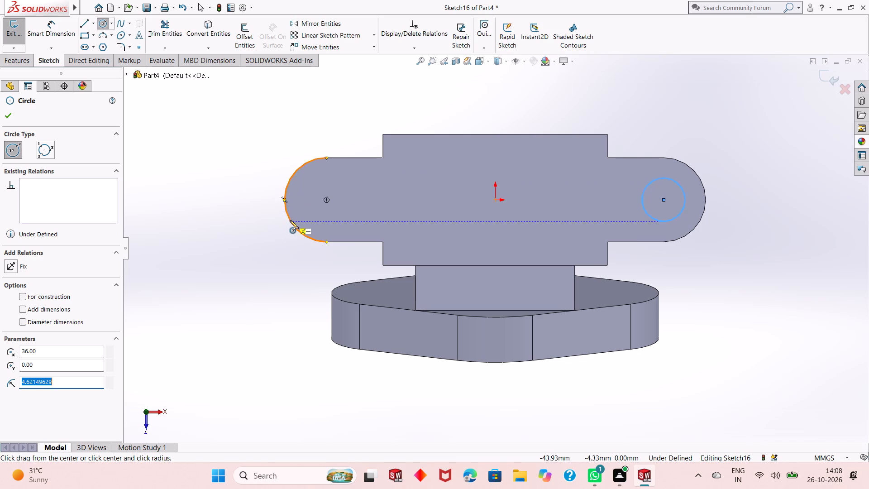
{"action": "left_click", "coordinate": [326, 200]}
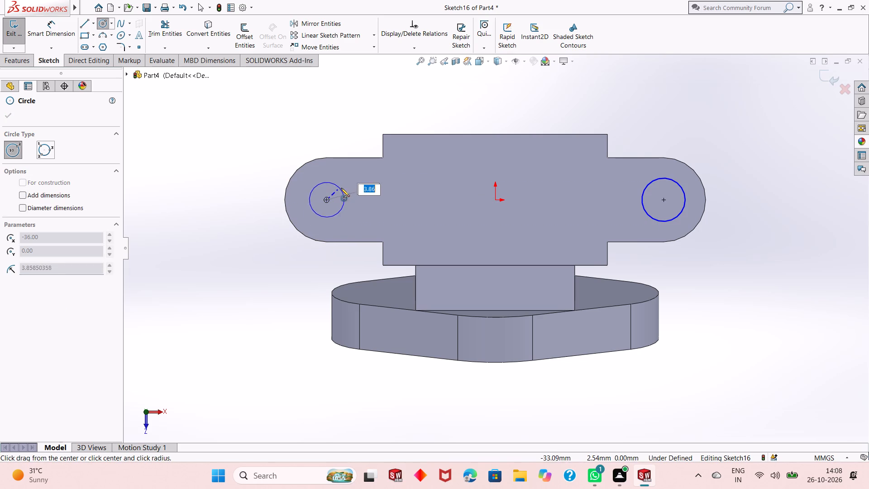
{"action": "left_click", "coordinate": [346, 187]}
{"action": "right_click", "coordinate": [182, 127]}
{"action": "left_click", "coordinate": [201, 133]}
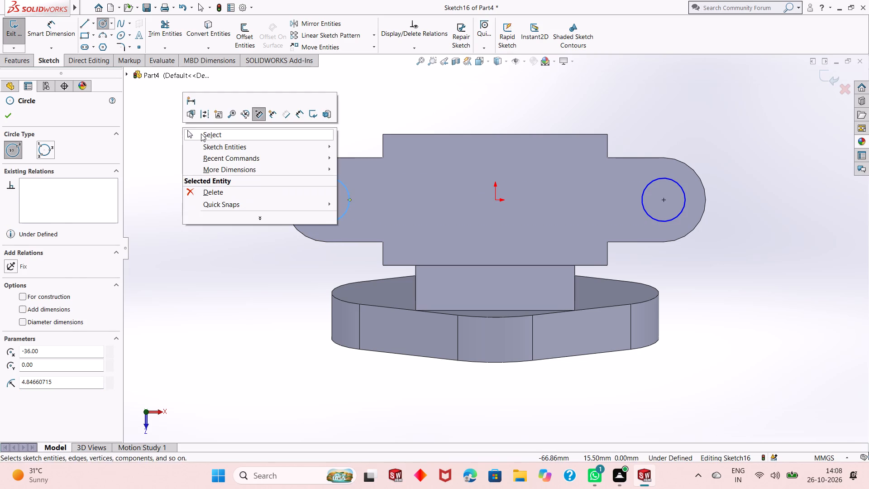
Dimension the circle at the lug end on the negative X side to an 8 mm diameter.
{"action": "left_click", "coordinate": [55, 26]}
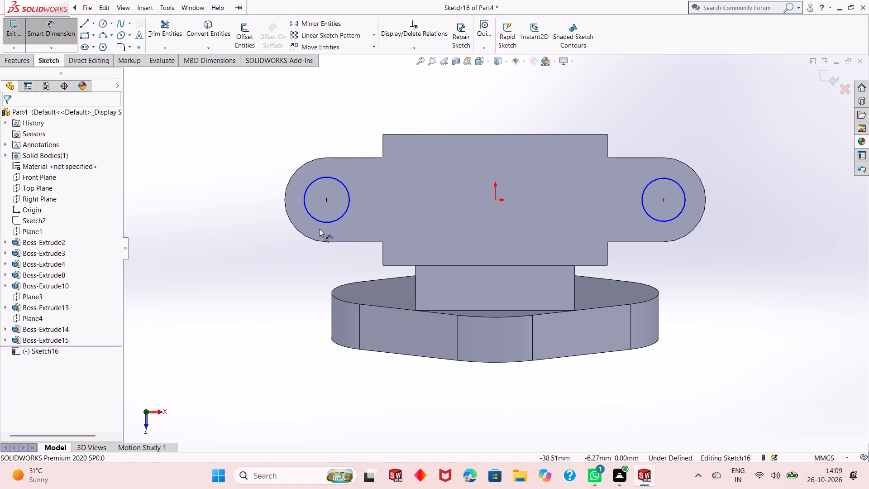
{"action": "left_click", "coordinate": [325, 222]}
{"action": "left_click", "coordinate": [267, 268]}
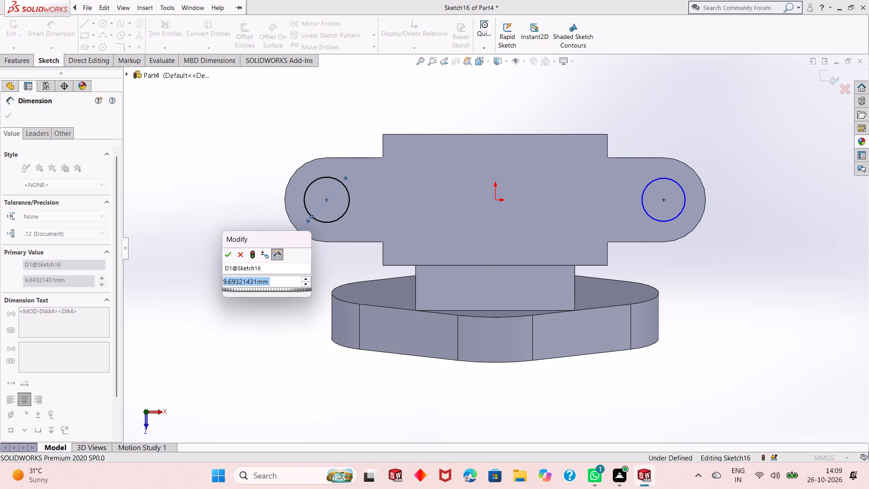
{"action": "key", "text": "8"}
{"action": "key", "text": "Return"}
{"action": "right_click", "coordinate": [256, 198]}
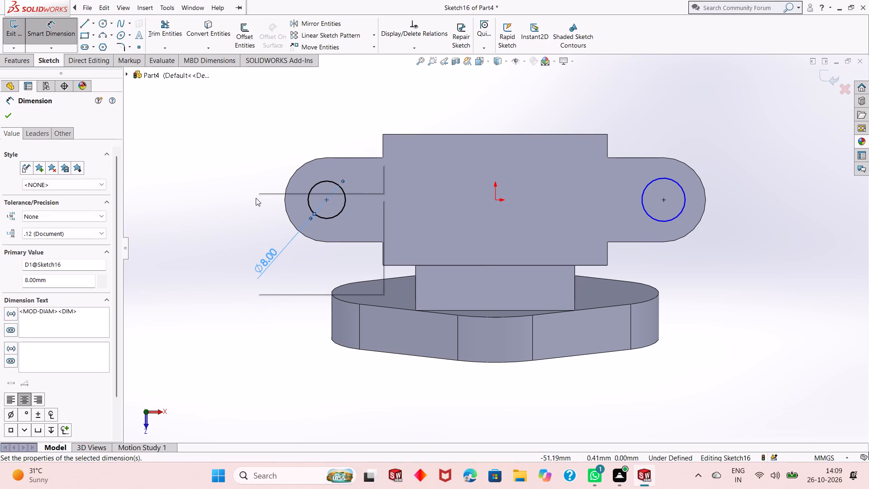
{"action": "left_click", "coordinate": [268, 226]}
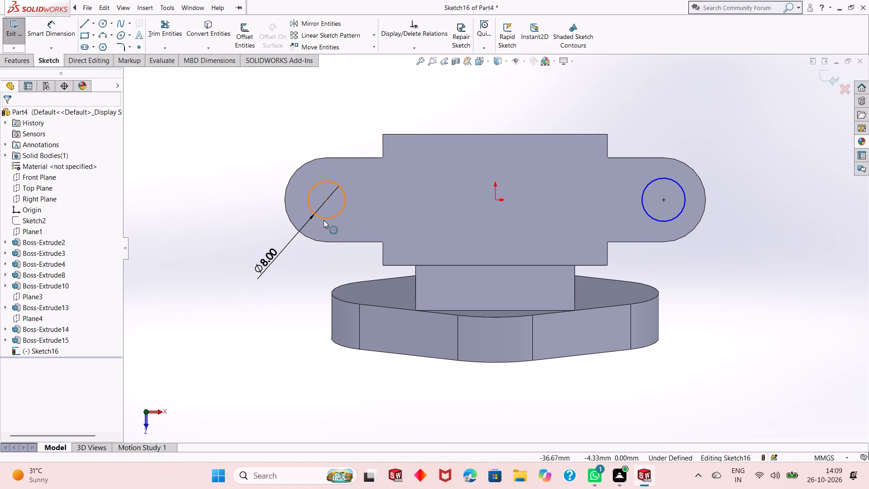
Add an Equal relation between the two lug-end circles.
{"action": "left_click", "coordinate": [324, 220]}
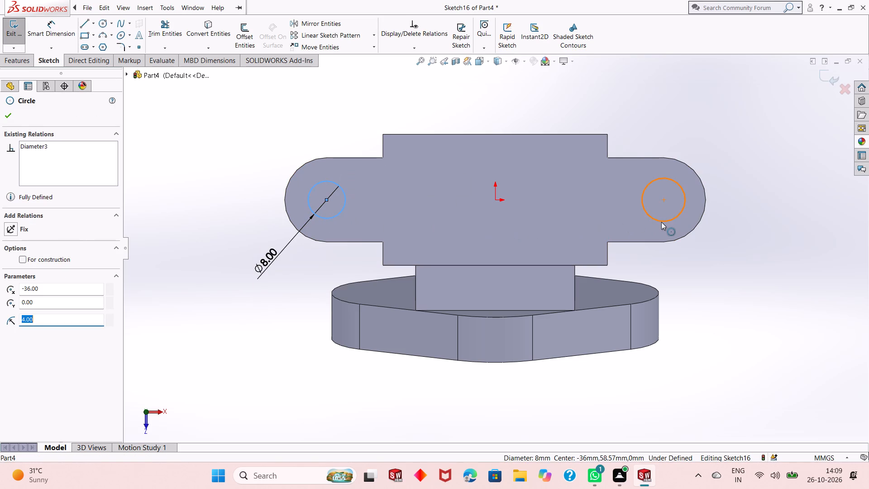
{"action": "left_click", "coordinate": [661, 222], "text": "ctrl"}
{"action": "left_click", "coordinate": [726, 182]}
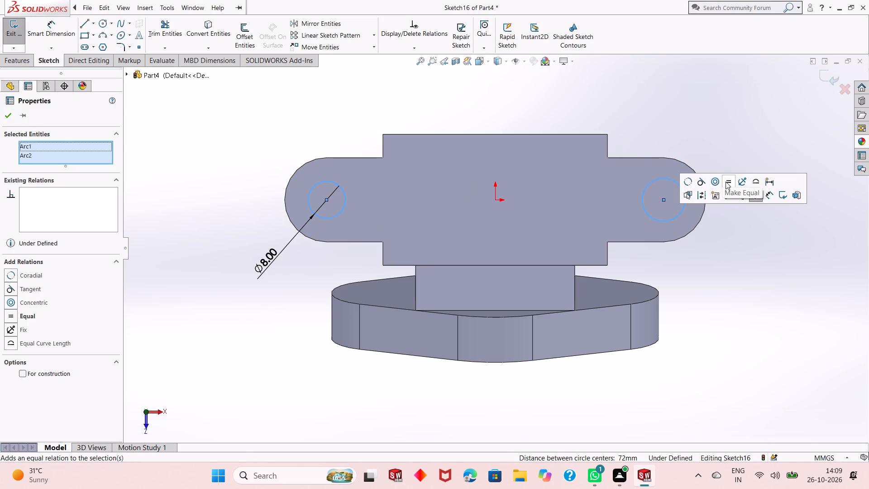
{"action": "left_click", "coordinate": [4, 117]}
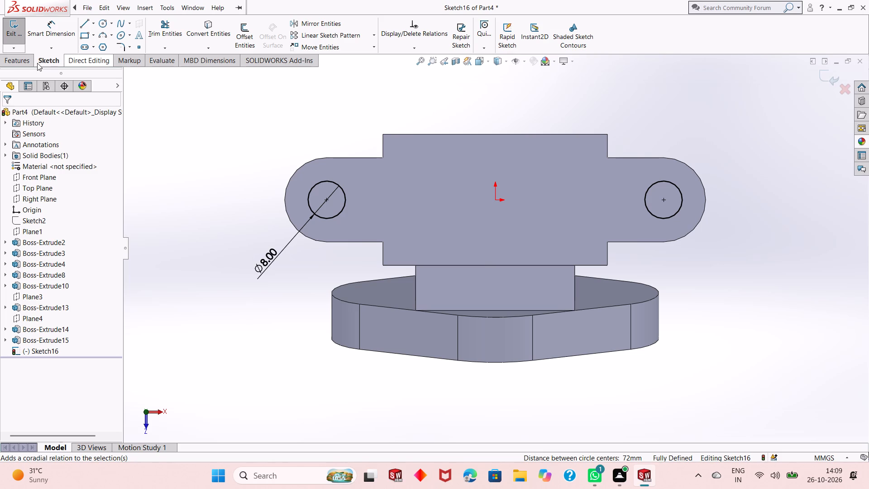
Cut-extrude the two 8 mm circles through the lugs with a Blind depth of 10 mm.
{"action": "left_click", "coordinate": [18, 62]}
{"action": "left_click", "coordinate": [147, 36]}
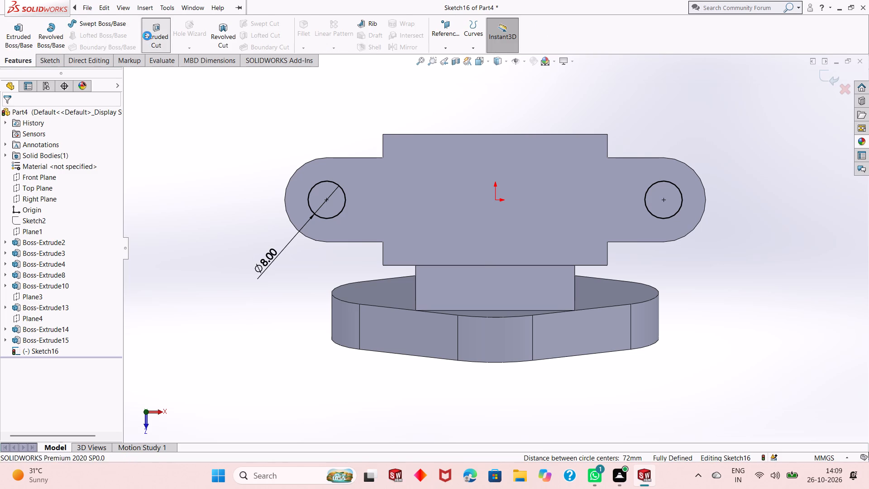
{"action": "middle_click_drag", "start_coordinate": [509, 288], "coordinate": [519, 198]}
{"action": "scroll", "coordinate": [521, 195], "scroll_direction": "up", "scroll_amount": 4}
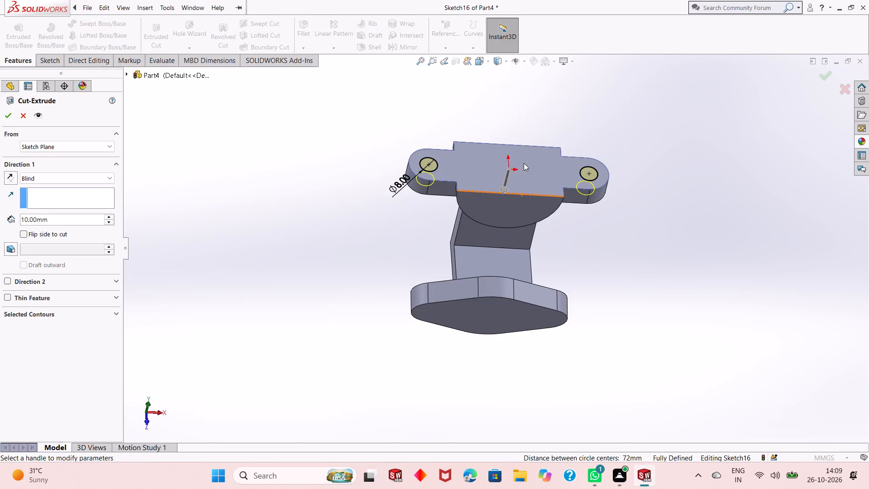
{"action": "scroll", "coordinate": [525, 162], "scroll_direction": "down", "scroll_amount": 3}
{"action": "left_click", "coordinate": [5, 115]}
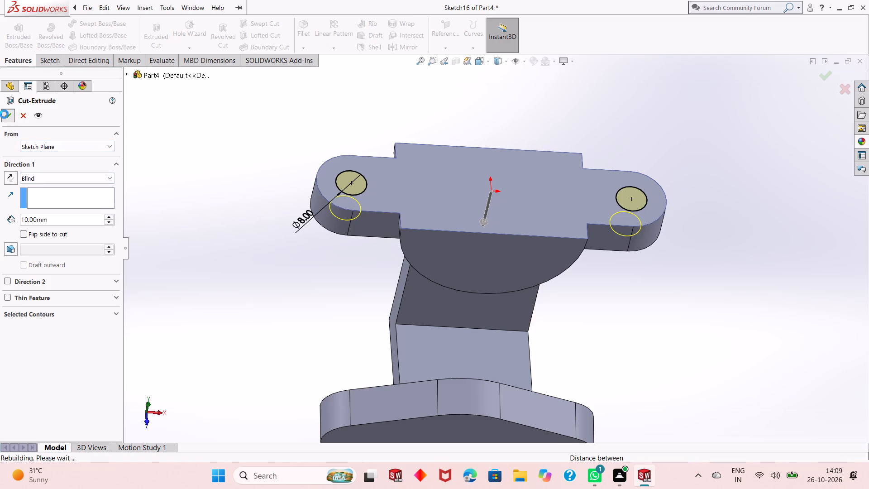
{"action": "left_click", "coordinate": [356, 266]}
Examine the part from several angles, checking the lug holes from above and below.
{"action": "middle_click_drag", "start_coordinate": [454, 214], "coordinate": [449, 276]}
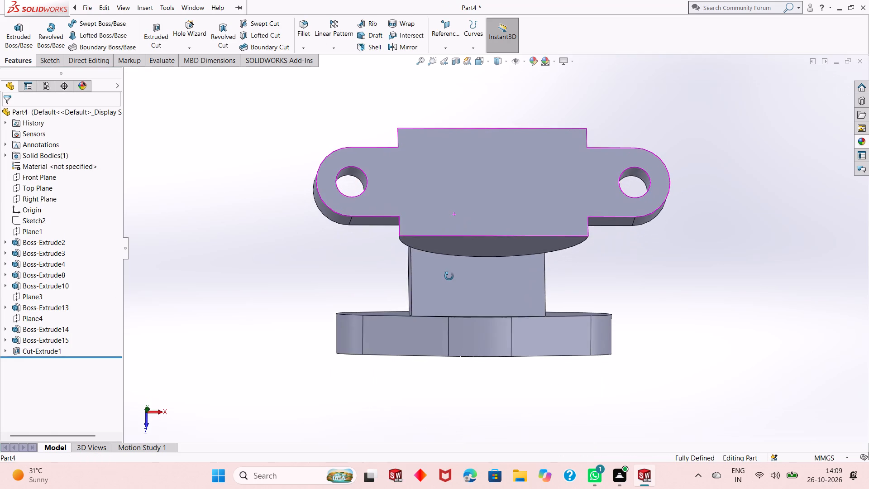
{"action": "middle_click_drag", "start_coordinate": [449, 276], "coordinate": [453, 226]}
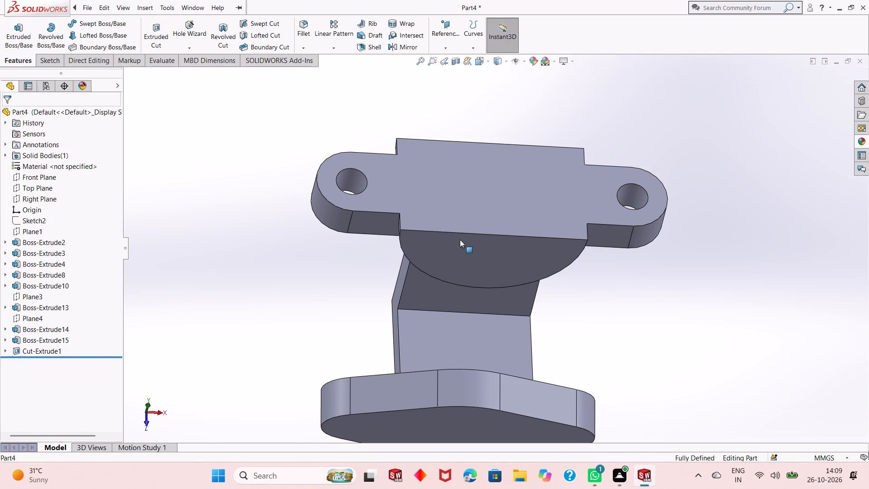
{"action": "scroll", "coordinate": [681, 292], "scroll_direction": "up", "scroll_amount": 1}
{"action": "middle_click_drag", "start_coordinate": [681, 293], "coordinate": [679, 294]}
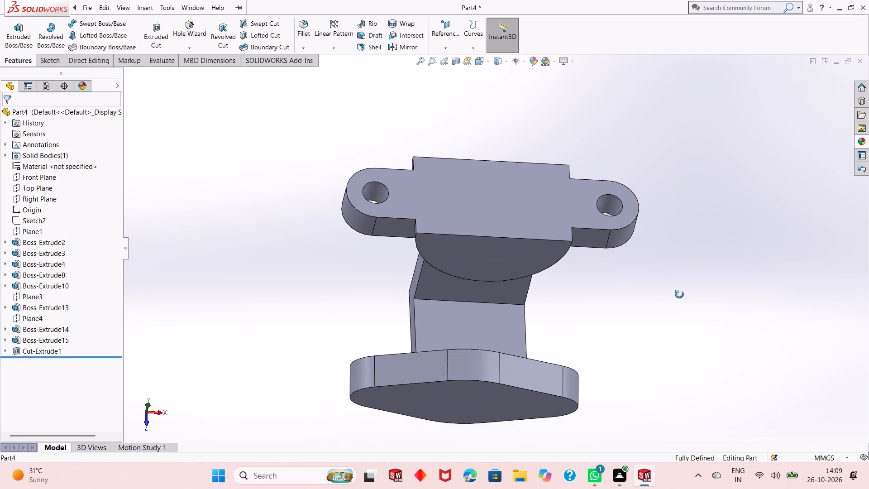
{"action": "middle_click_drag", "start_coordinate": [679, 294], "coordinate": [656, 224]}
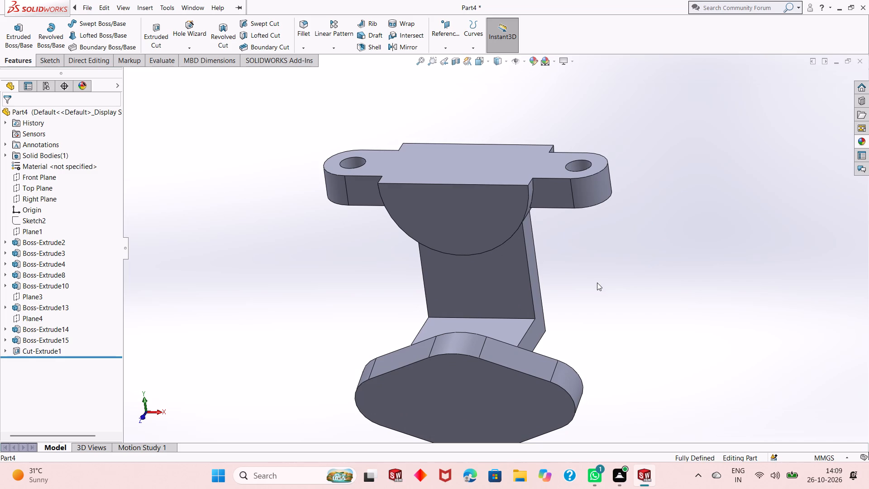
{"action": "middle_click_drag", "start_coordinate": [596, 283], "coordinate": [545, 221]}
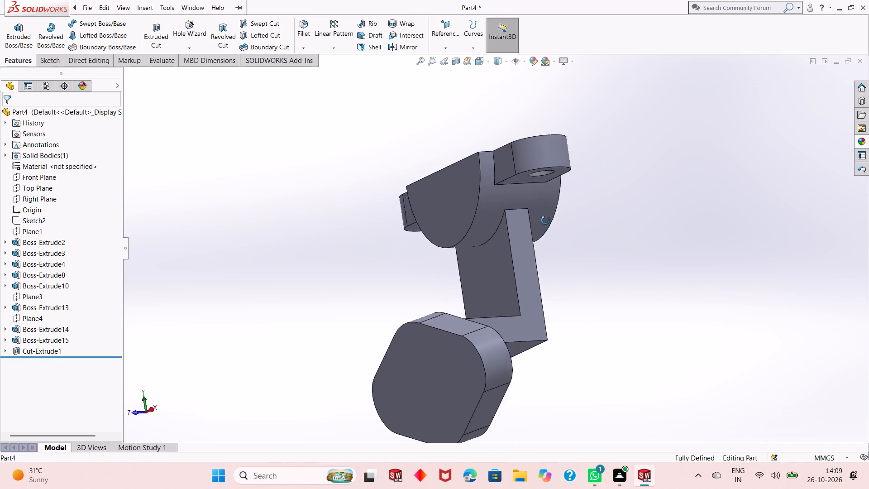
{"action": "middle_click_drag", "start_coordinate": [545, 221], "coordinate": [497, 245]}
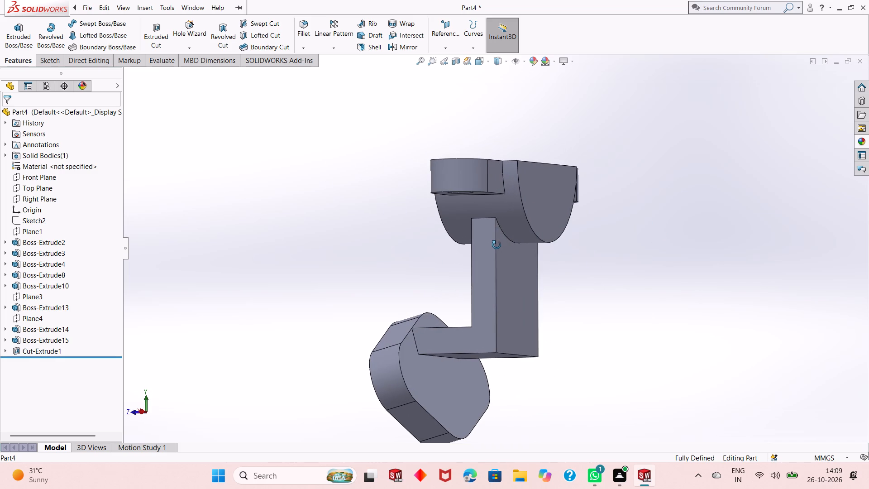
{"action": "middle_click_drag", "start_coordinate": [497, 245], "coordinate": [517, 281]}
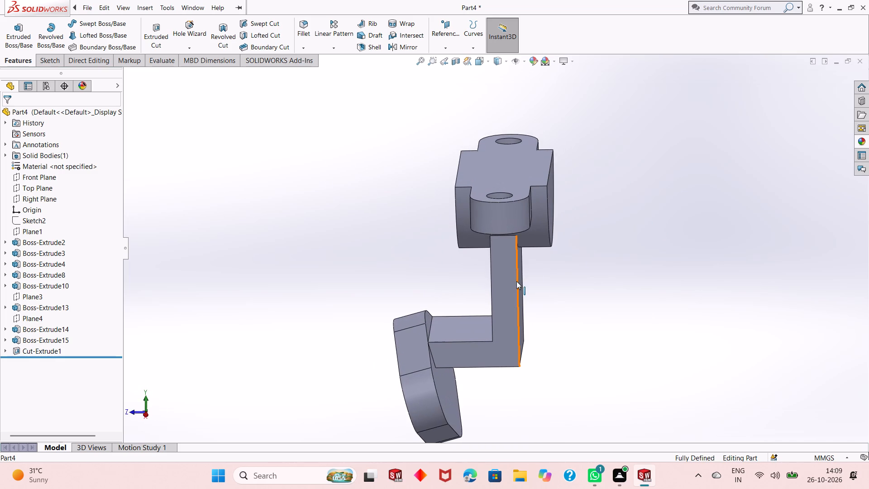
Open a new sketch on the half-cylinder's flat semicircular end face on the positive Z side, viewed square-on.
{"action": "middle_click_drag", "start_coordinate": [518, 240], "coordinate": [599, 205]}
{"action": "left_click", "coordinate": [492, 178]}
{"action": "left_click", "coordinate": [537, 151]}
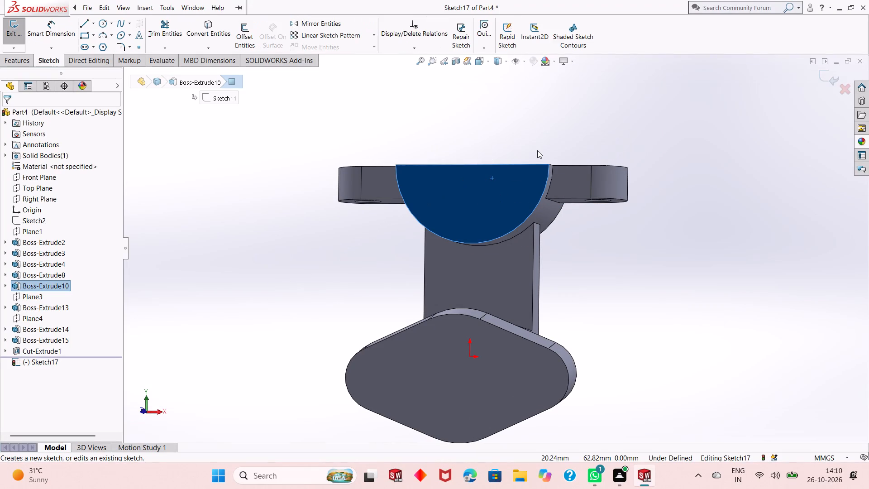
{"action": "key", "text": "ctrl+8"}
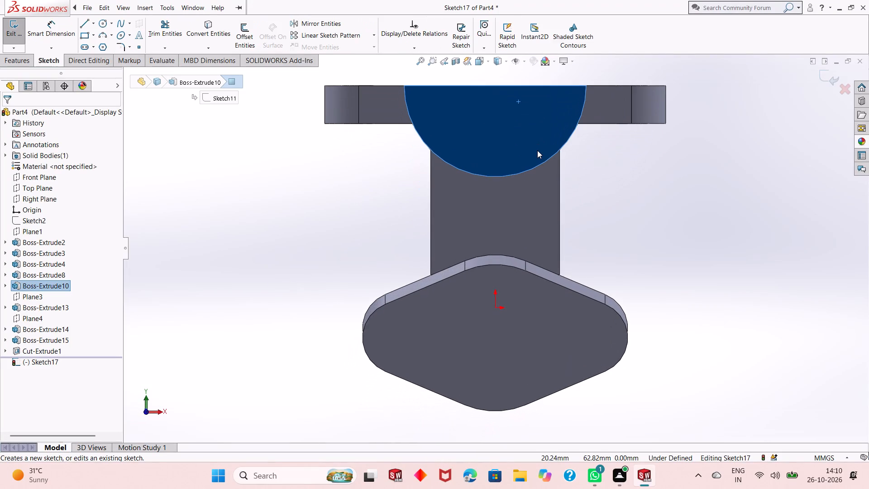
{"action": "scroll", "coordinate": [537, 150], "scroll_direction": "up", "scroll_amount": 3}
{"action": "left_click", "coordinate": [646, 129]}
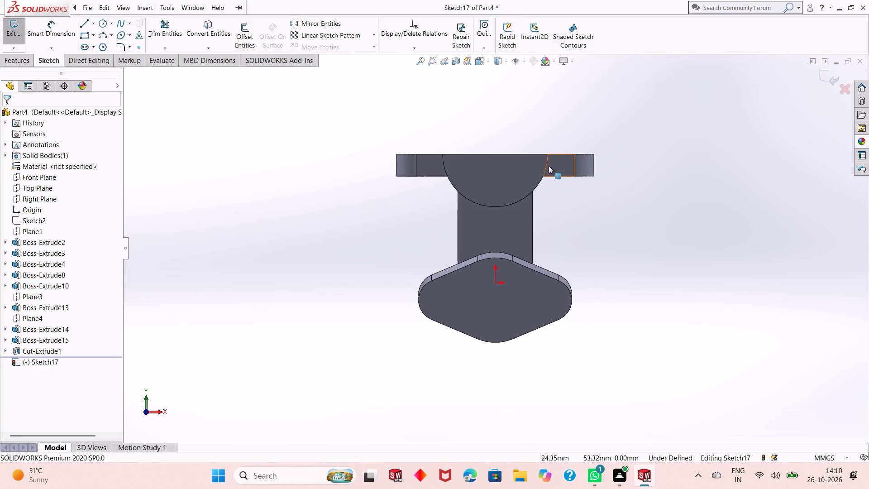
{"action": "scroll", "coordinate": [549, 166], "scroll_direction": "down", "scroll_amount": 1}
Sketch a circle of about 17.4 mm radius centred on the midpoint of the half-cylinder's straight top edge.
{"action": "left_click", "coordinate": [100, 27]}
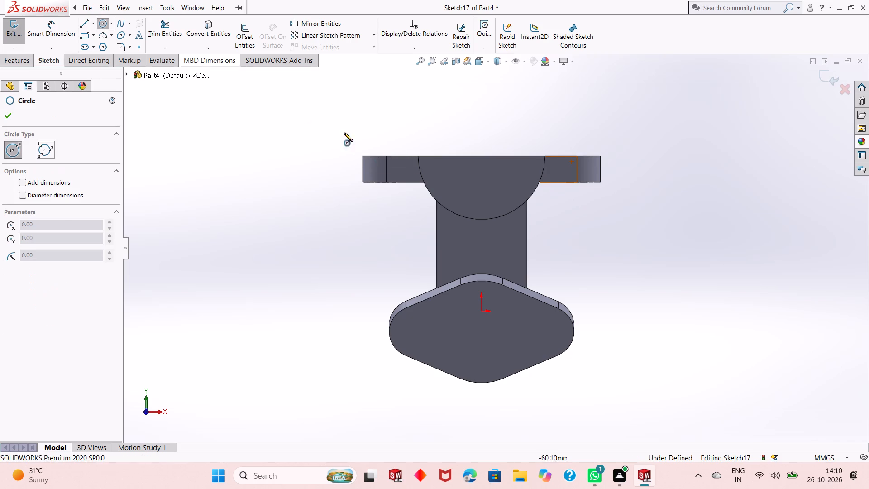
{"action": "left_click", "coordinate": [481, 155]}
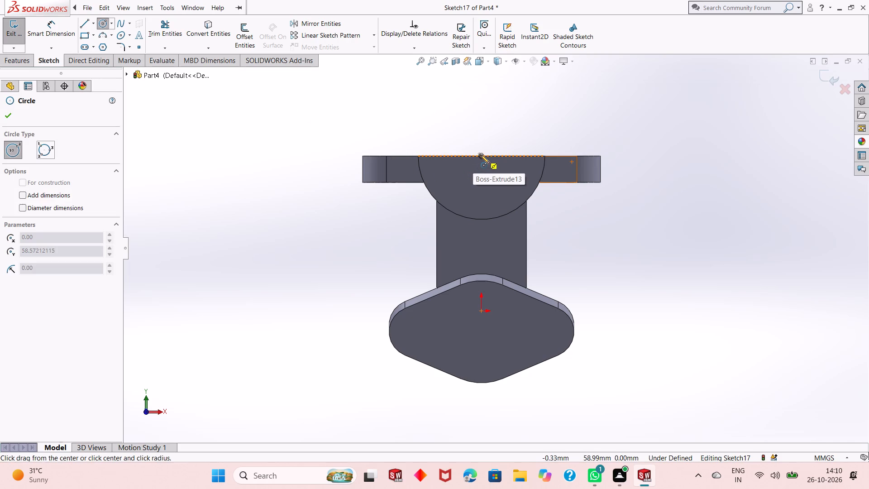
{"action": "left_click", "coordinate": [484, 110]}
{"action": "right_click", "coordinate": [189, 143]}
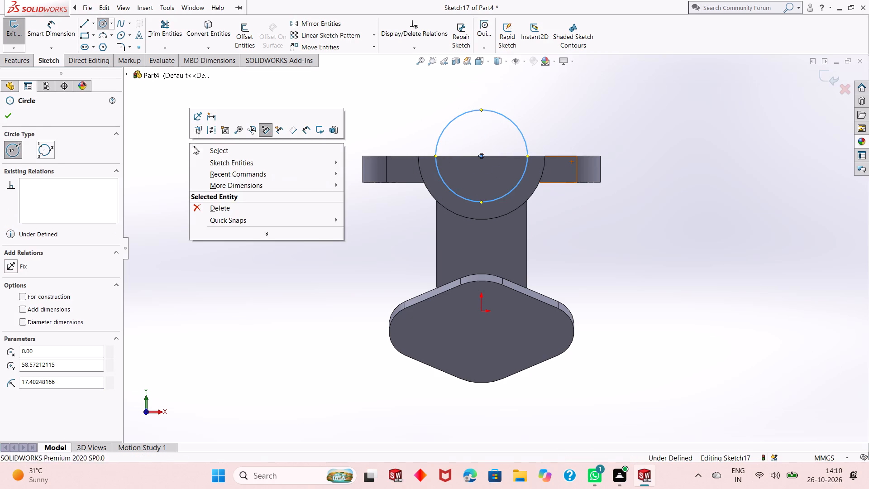
{"action": "left_click", "coordinate": [194, 147]}
Dimension the circle on the half-cylinder's end face to a 36 mm diameter.
{"action": "left_click", "coordinate": [72, 34]}
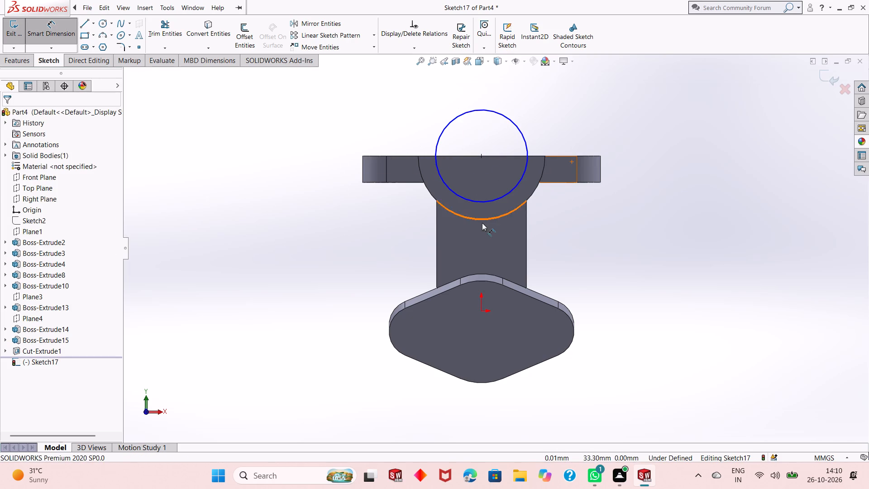
{"action": "left_click", "coordinate": [473, 200]}
{"action": "left_click", "coordinate": [332, 269]}
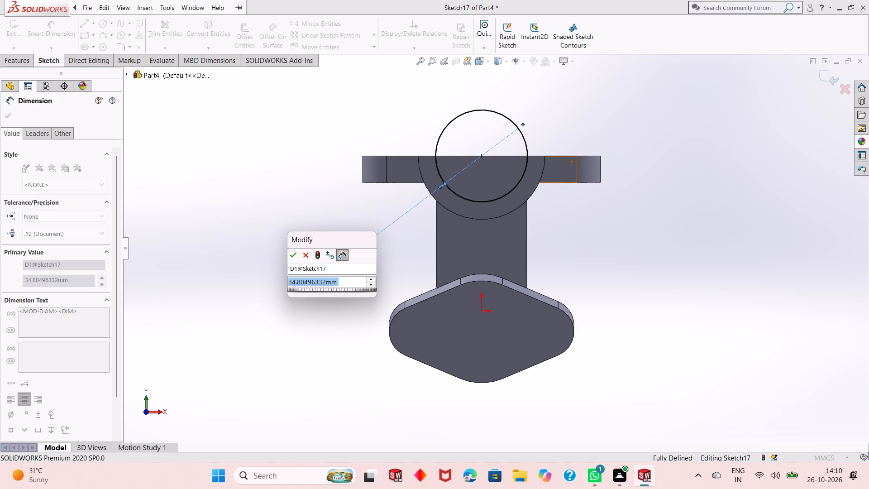
{"action": "type", "text": "36"}
{"action": "key", "text": "Return"}
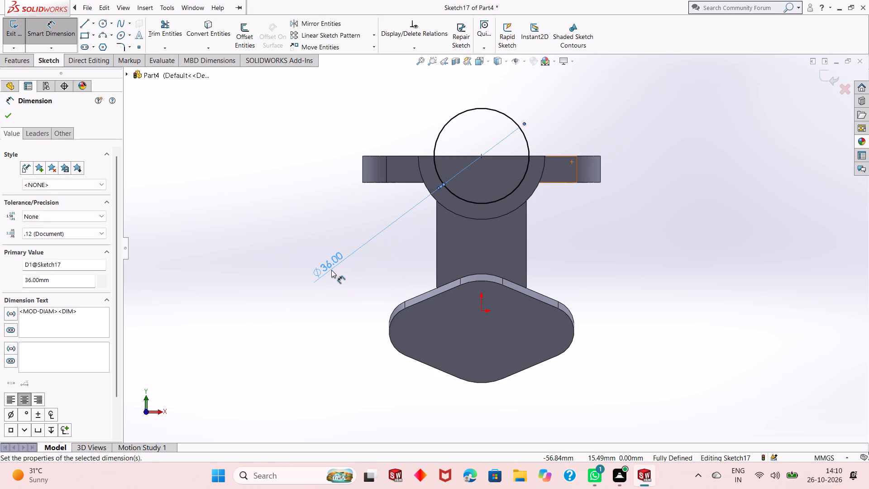
{"action": "left_click", "coordinate": [11, 117]}
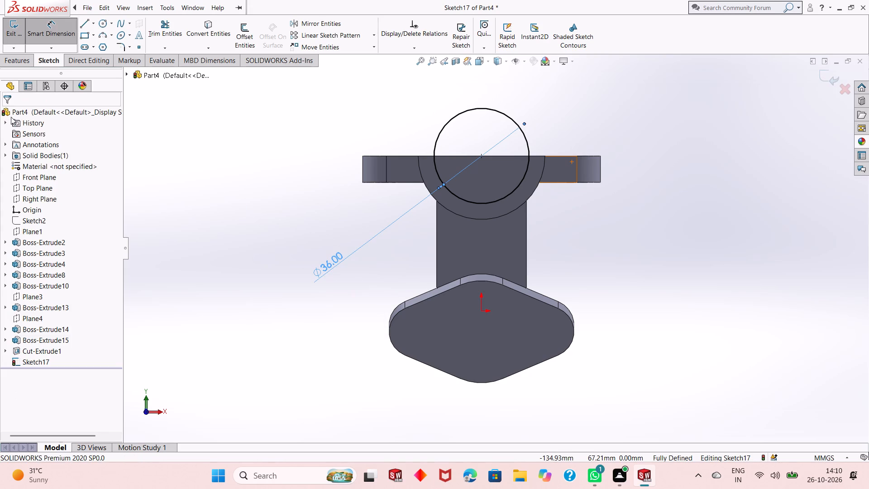
Cut-extrude the 36 mm circle along the half-cylinder with the Through All end condition.
{"action": "left_click", "coordinate": [15, 63]}
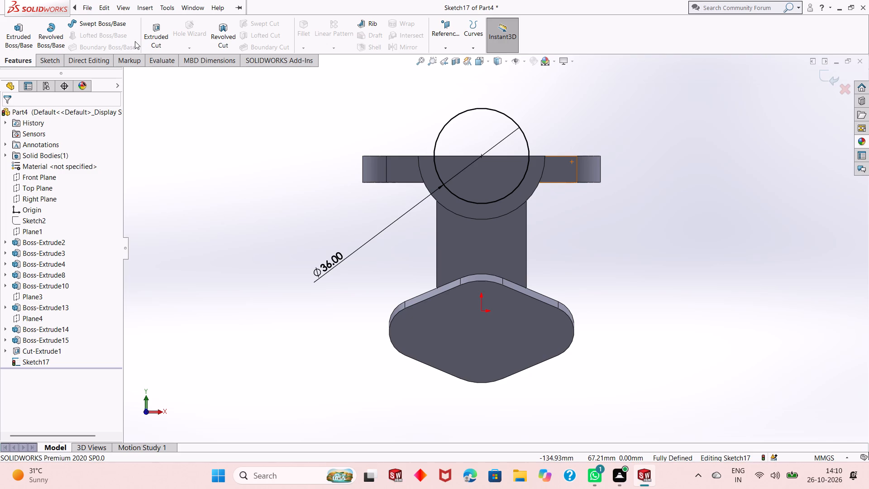
{"action": "left_click", "coordinate": [156, 42]}
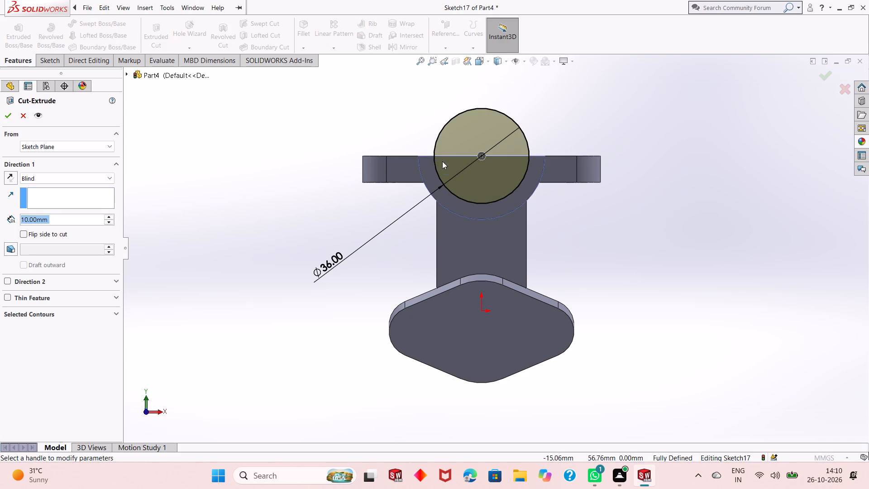
{"action": "middle_click_drag", "start_coordinate": [546, 168], "coordinate": [523, 196]}
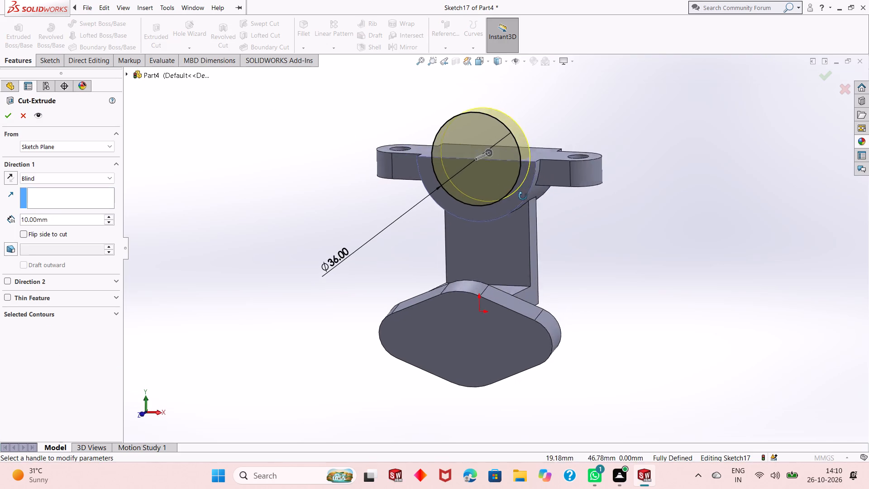
{"action": "middle_click_drag", "start_coordinate": [523, 196], "coordinate": [502, 266]}
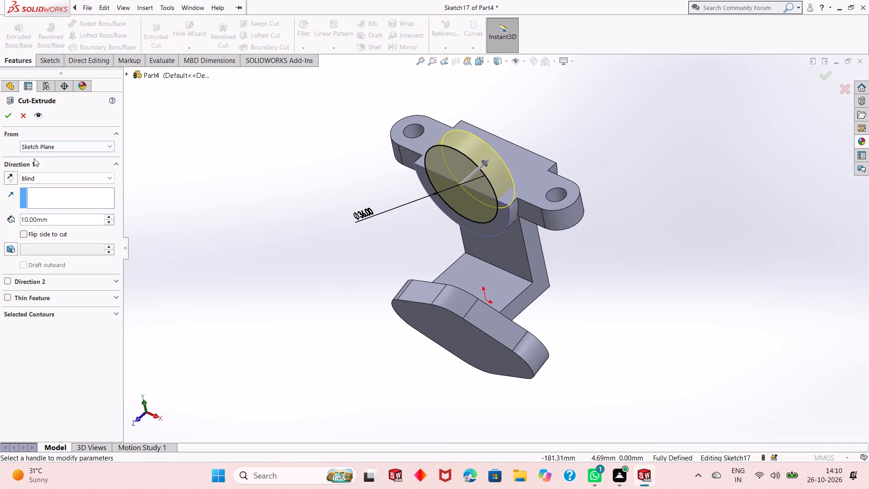
{"action": "left_click", "coordinate": [47, 182]}
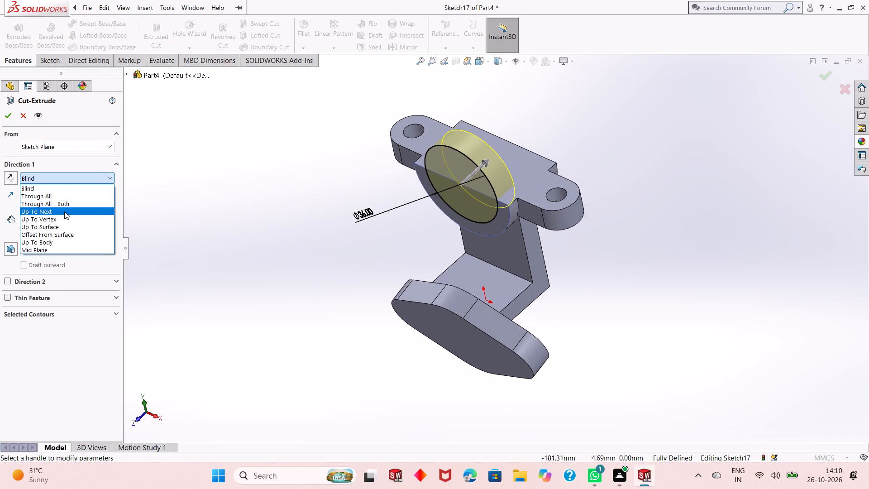
{"action": "left_click", "coordinate": [61, 195]}
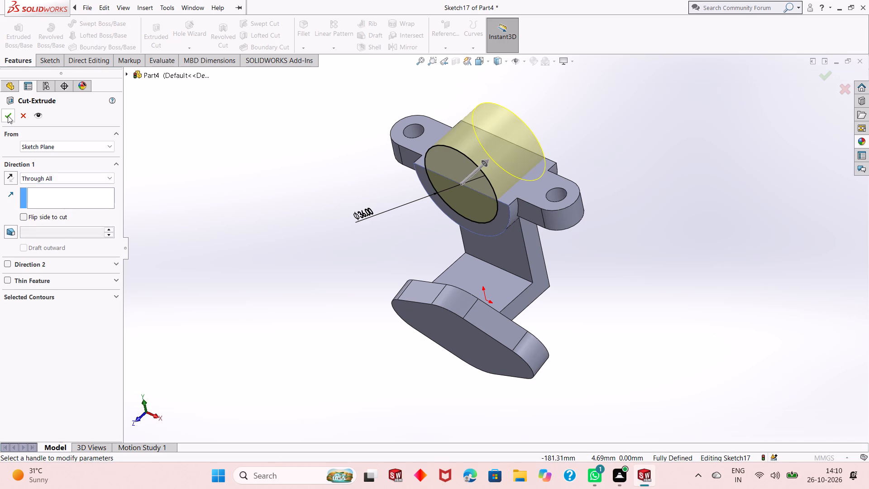
{"action": "left_click", "coordinate": [8, 115]}
{"action": "left_click", "coordinate": [337, 209]}
Examine the part from several angles, checking the semicircular bore, lugs, upright wall and inclined plate.
{"action": "middle_click_drag", "start_coordinate": [406, 224], "coordinate": [411, 203]}
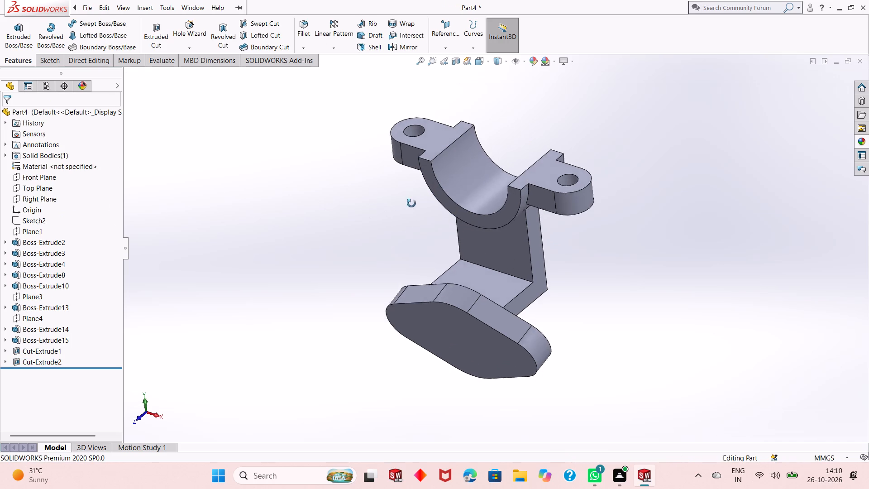
{"action": "middle_click_drag", "start_coordinate": [411, 203], "coordinate": [248, 195]}
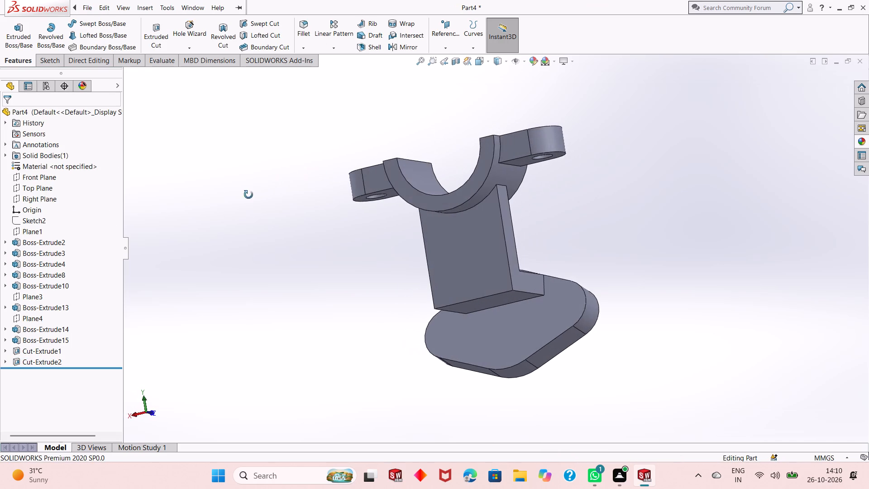
{"action": "middle_click_drag", "start_coordinate": [248, 195], "coordinate": [300, 307]}
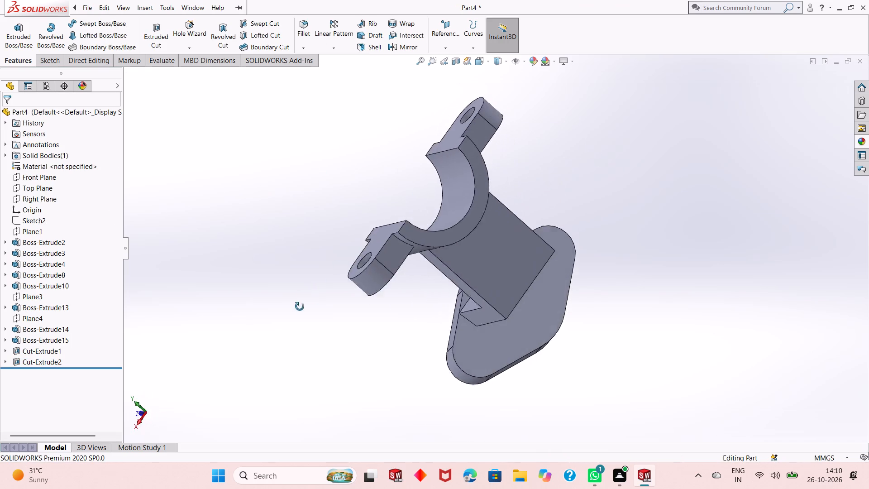
{"action": "middle_click_drag", "start_coordinate": [300, 307], "coordinate": [389, 159]}
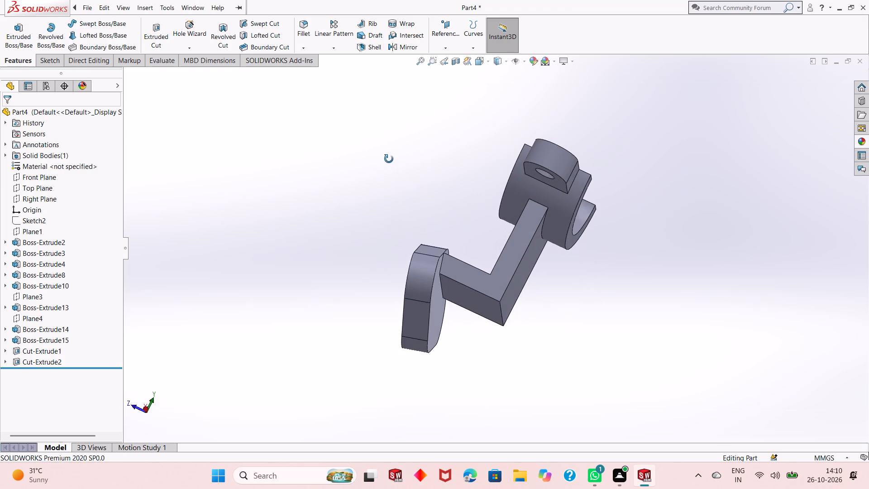
{"action": "middle_click_drag", "start_coordinate": [389, 159], "coordinate": [412, 272]}
{"action": "middle_click_drag", "start_coordinate": [519, 305], "coordinate": [467, 306]}
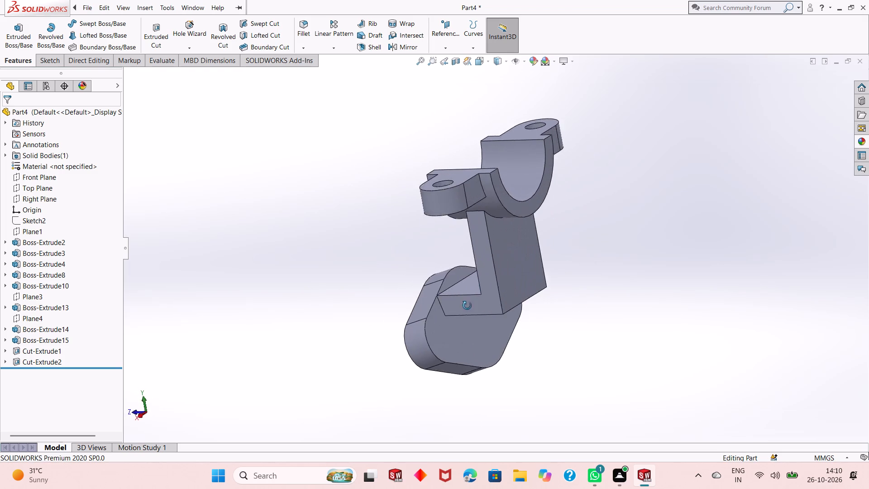
{"action": "middle_click_drag", "start_coordinate": [467, 306], "coordinate": [506, 345]}
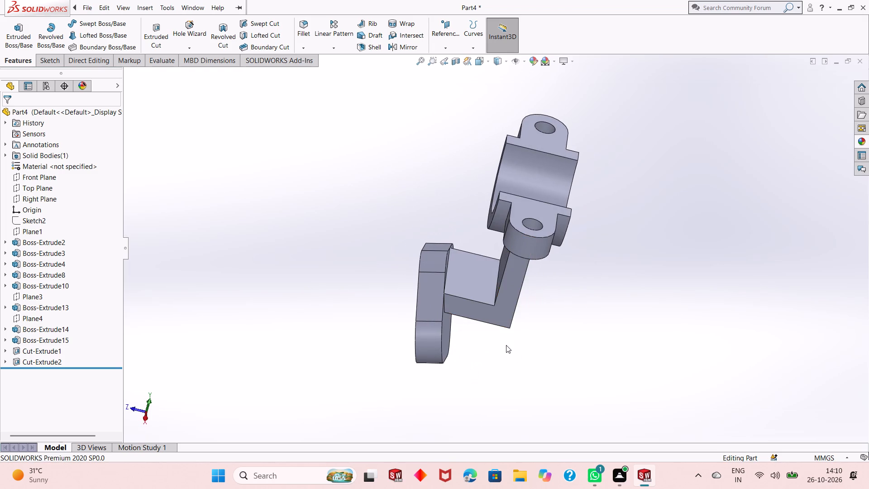
Examine the bracket from several angles, checking the bearing seat, lugs, upright wall and inclined plate.
{"action": "middle_click_drag", "start_coordinate": [506, 345], "coordinate": [493, 386]}
{"action": "middle_click_drag", "start_coordinate": [438, 223], "coordinate": [417, 242]}
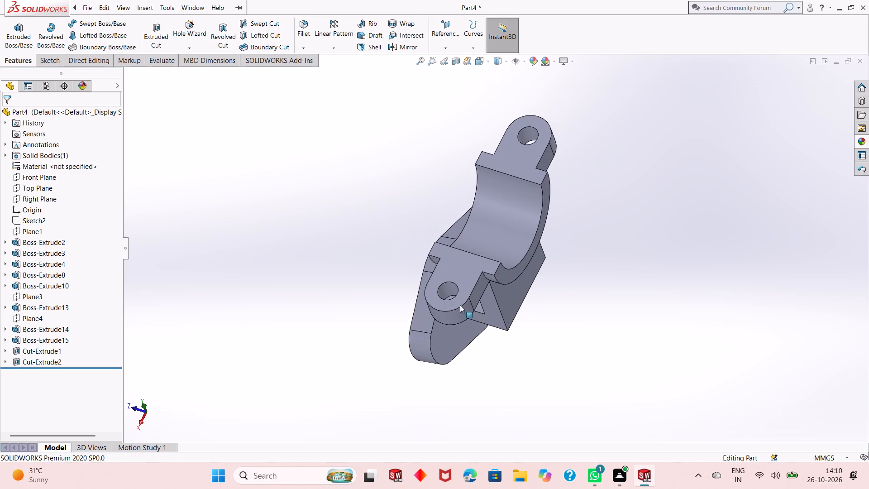
{"action": "scroll", "coordinate": [460, 305], "scroll_direction": "down", "scroll_amount": 4}
{"action": "middle_click_drag", "start_coordinate": [463, 343], "coordinate": [459, 304]}
{"action": "scroll", "coordinate": [459, 303], "scroll_direction": "up", "scroll_amount": 4}
{"action": "middle_click_drag", "start_coordinate": [459, 295], "coordinate": [480, 214]}
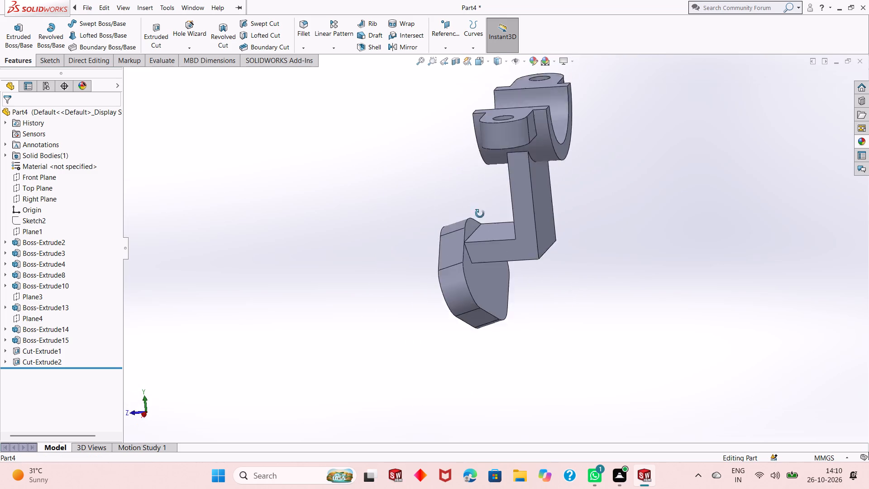
{"action": "middle_click_drag", "start_coordinate": [480, 214], "coordinate": [485, 197]}
{"action": "scroll", "coordinate": [485, 197], "scroll_direction": "up", "scroll_amount": 2}
{"action": "middle_click_drag", "start_coordinate": [534, 190], "coordinate": [541, 242]}
{"action": "scroll", "coordinate": [522, 143], "scroll_direction": "down", "scroll_amount": 2}
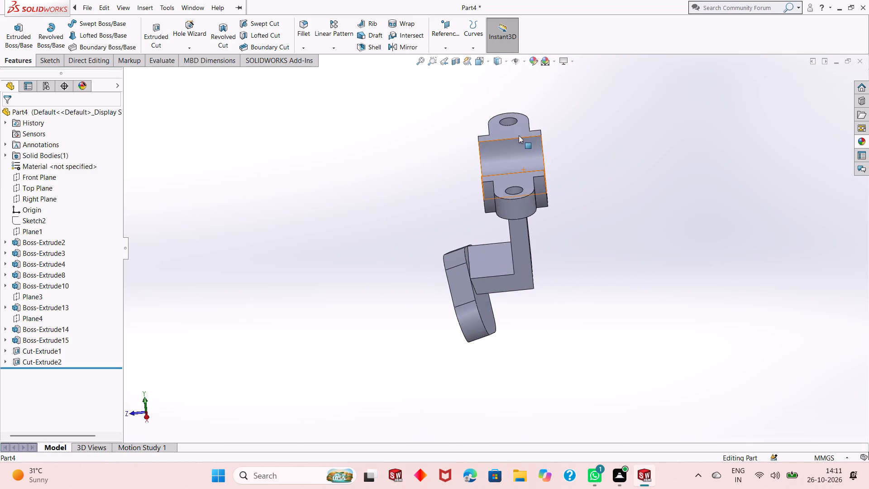
{"action": "left_click", "coordinate": [451, 45]}
{"action": "left_click", "coordinate": [338, 149]}
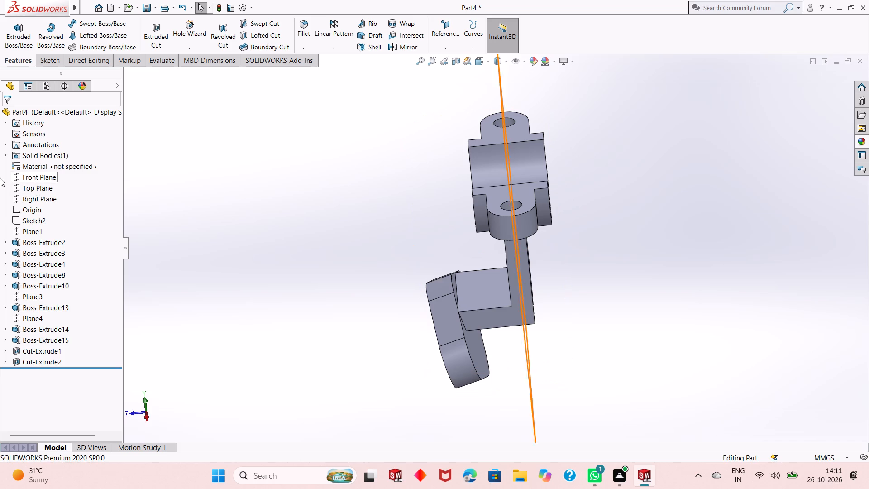
Open a new sketch on the Right Plane.
{"action": "left_click", "coordinate": [23, 198]}
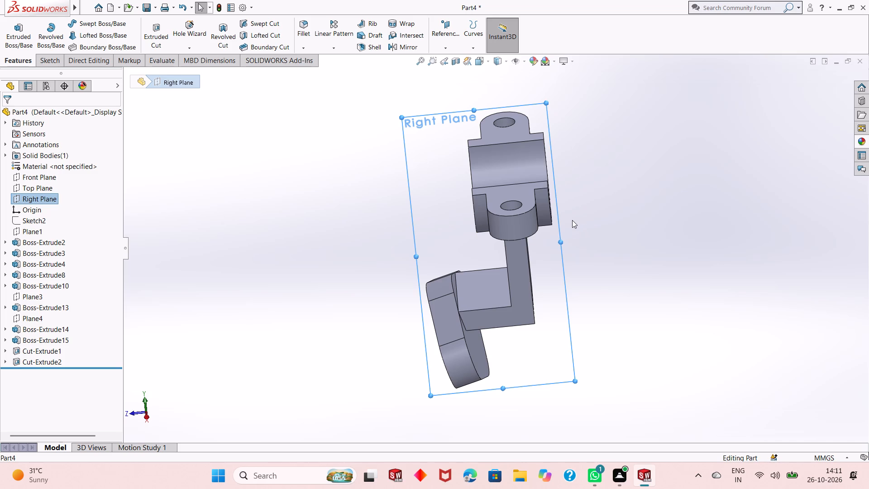
{"action": "right_click", "coordinate": [538, 280]}
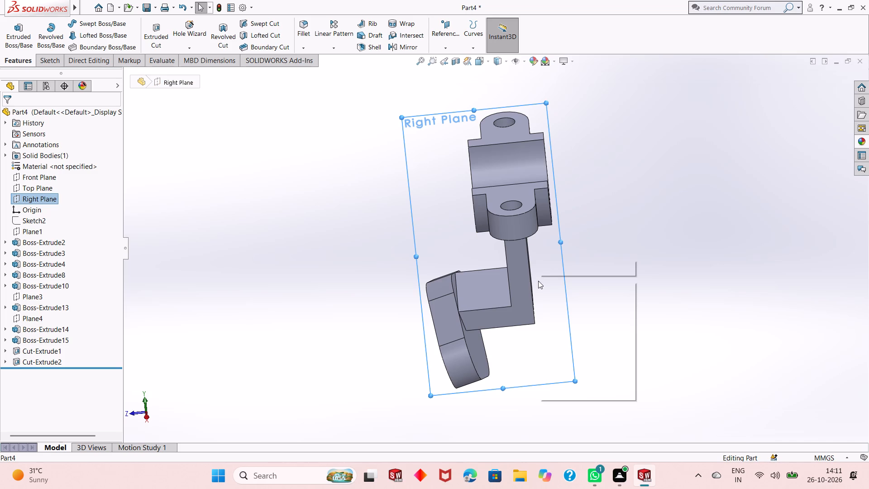
{"action": "left_click", "coordinate": [561, 270]}
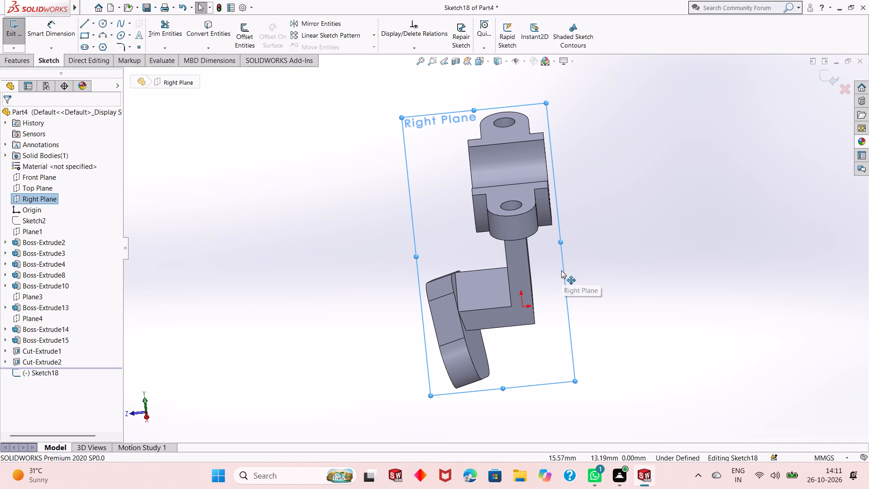
{"action": "key", "text": "ctrl+8"}
{"action": "scroll", "coordinate": [561, 270], "scroll_direction": "up", "scroll_amount": 2}
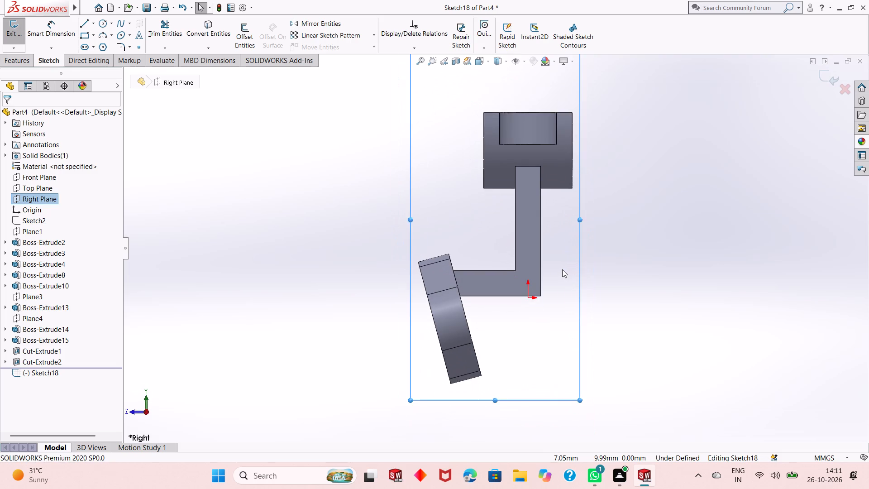
{"action": "left_click_drag", "start_coordinate": [567, 220], "coordinate": [767, 208]}
{"action": "left_click", "coordinate": [287, 252]}
{"action": "scroll", "coordinate": [571, 224], "scroll_direction": "up", "scroll_amount": 1}
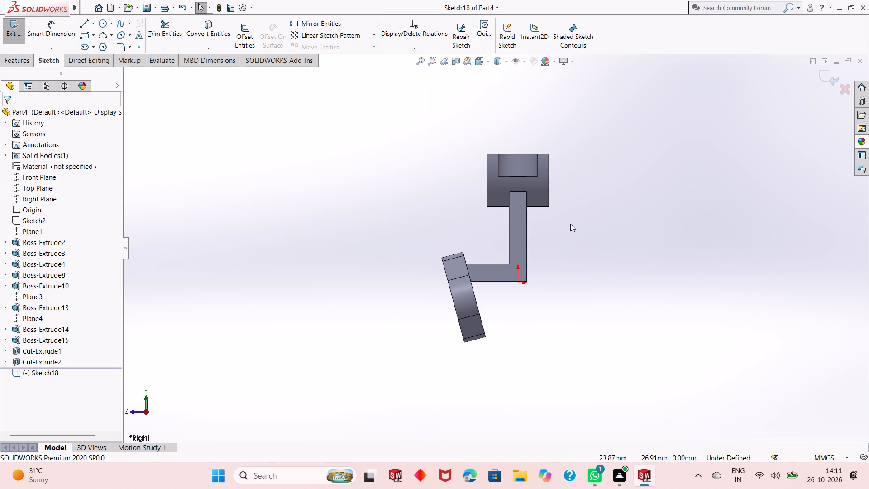
{"action": "scroll", "coordinate": [564, 214], "scroll_direction": "down", "scroll_amount": 2}
{"action": "scroll", "coordinate": [549, 212], "scroll_direction": "up", "scroll_amount": 1}
{"action": "middle_click_drag", "start_coordinate": [549, 212], "coordinate": [565, 237]}
{"action": "key", "text": "ctrl+8"}
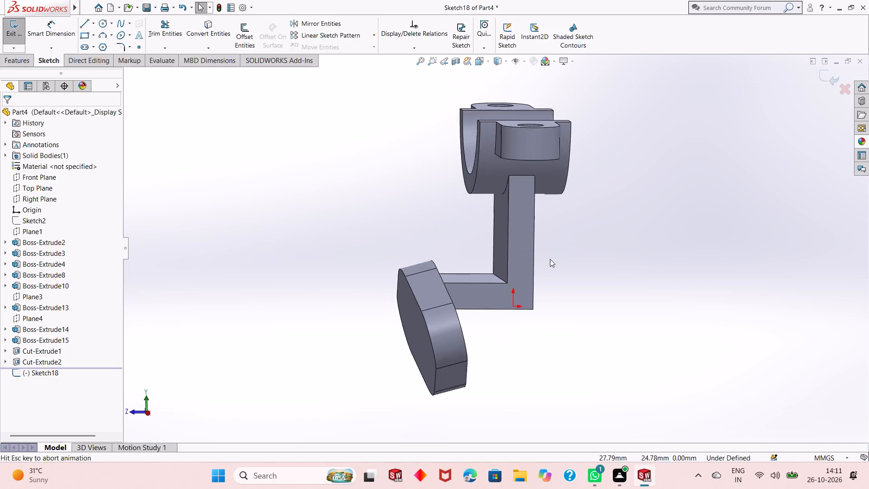
{"action": "scroll", "coordinate": [545, 263], "scroll_direction": "up", "scroll_amount": 2}
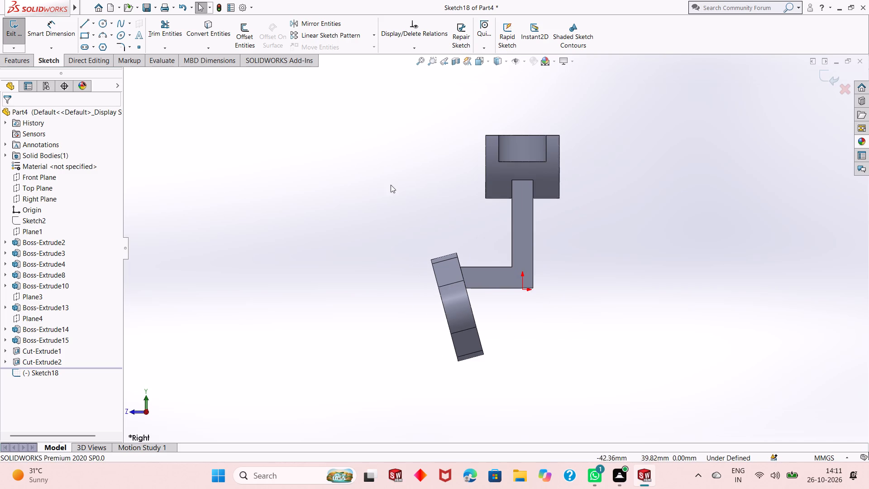
Sketch a circle of about 9.7 mm radius in open space beside the upright wall, opposite the inclined plate.
{"action": "left_click", "coordinate": [99, 26]}
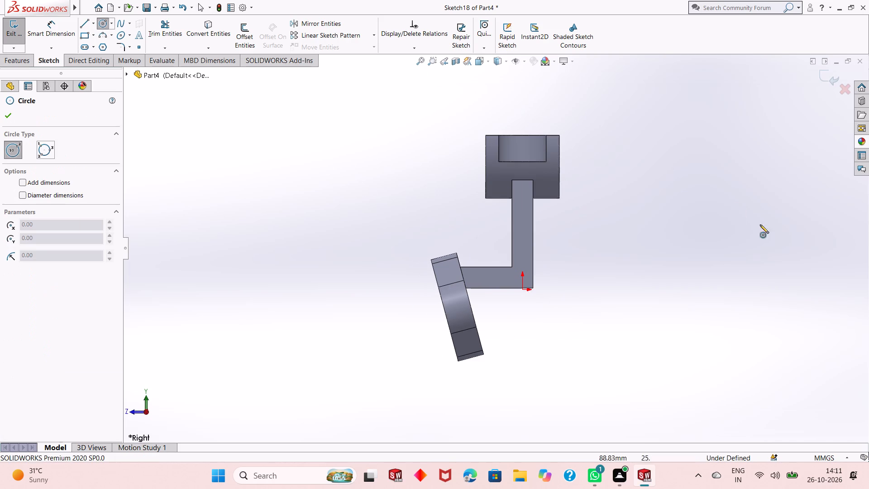
{"action": "left_click", "coordinate": [598, 221]}
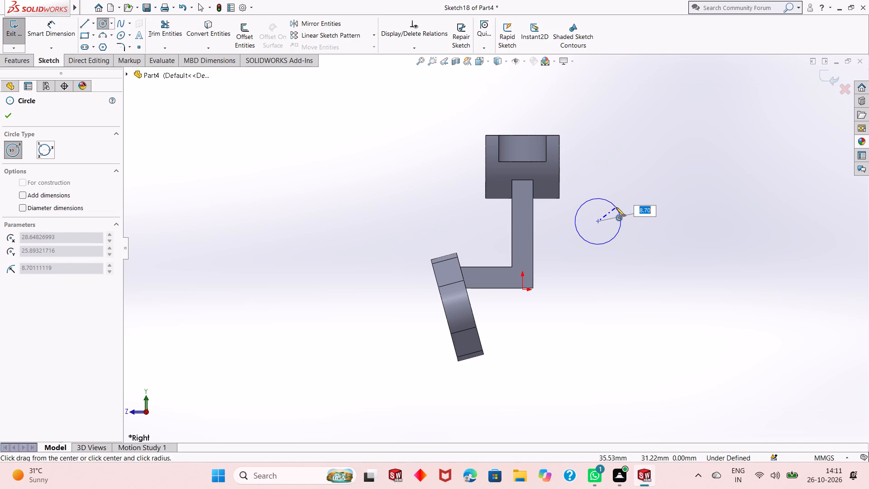
{"action": "left_click", "coordinate": [618, 206]}
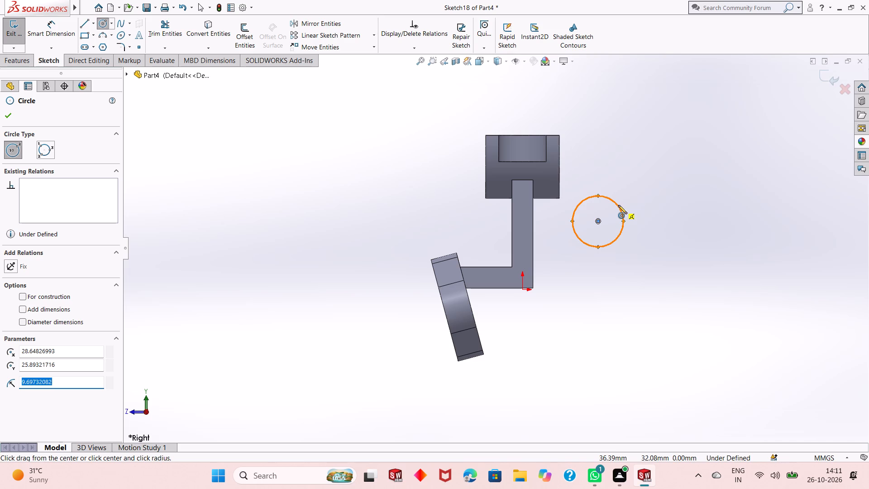
{"action": "right_click", "coordinate": [671, 153]}
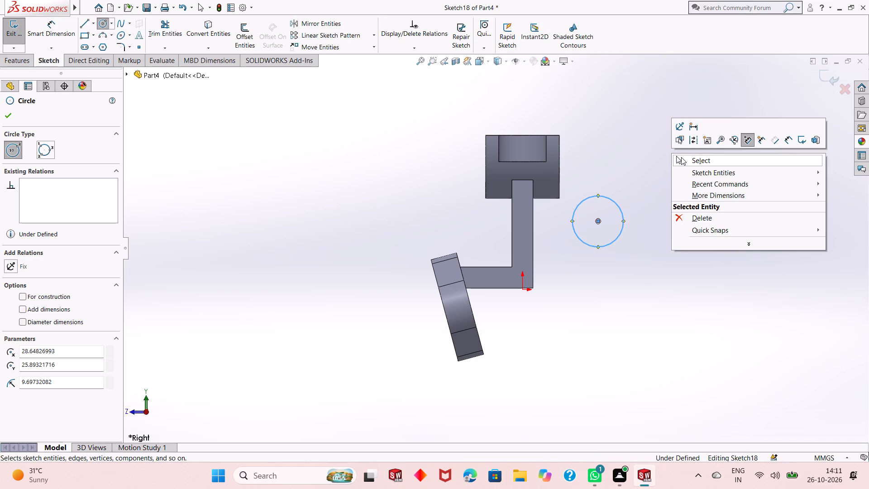
{"action": "left_click_drag", "start_coordinate": [682, 158], "coordinate": [674, 168]}
{"action": "left_click", "coordinate": [697, 160]}
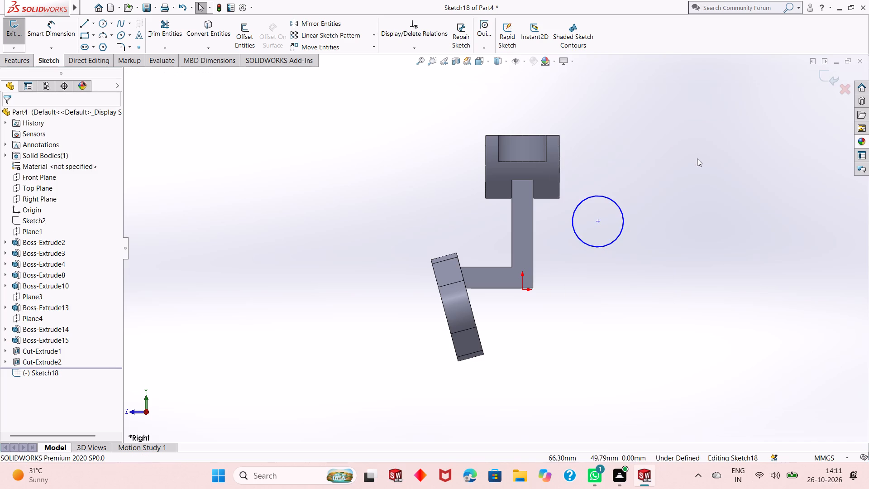
Dimension the new circle beside the upright wall to a 24 mm diameter.
{"action": "left_click", "coordinate": [34, 29]}
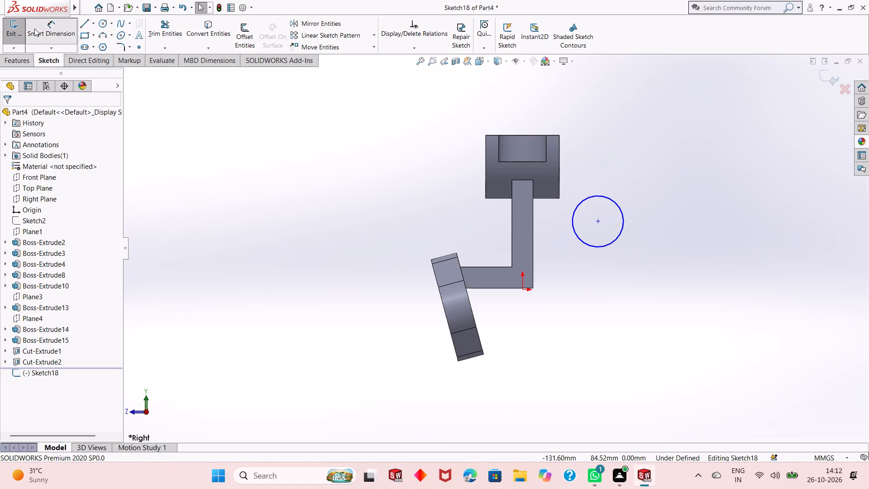
{"action": "left_click", "coordinate": [613, 242]}
{"action": "left_click", "coordinate": [742, 305]}
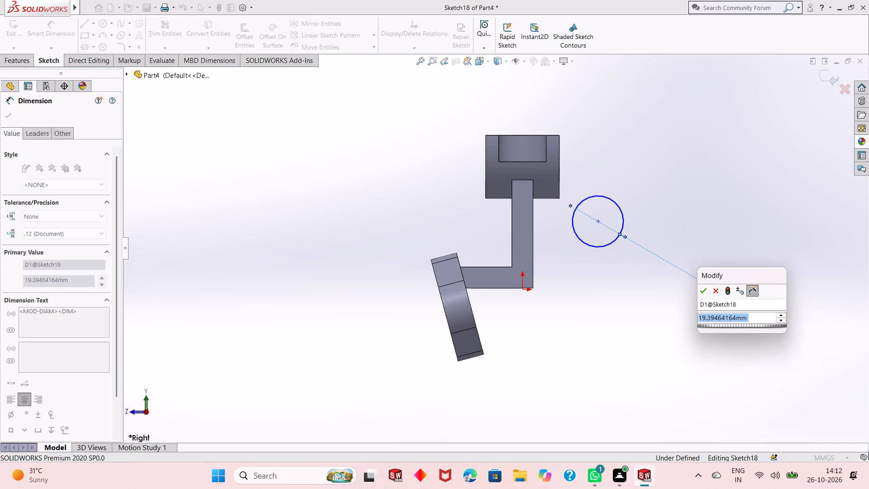
{"action": "type", "text": "24"}
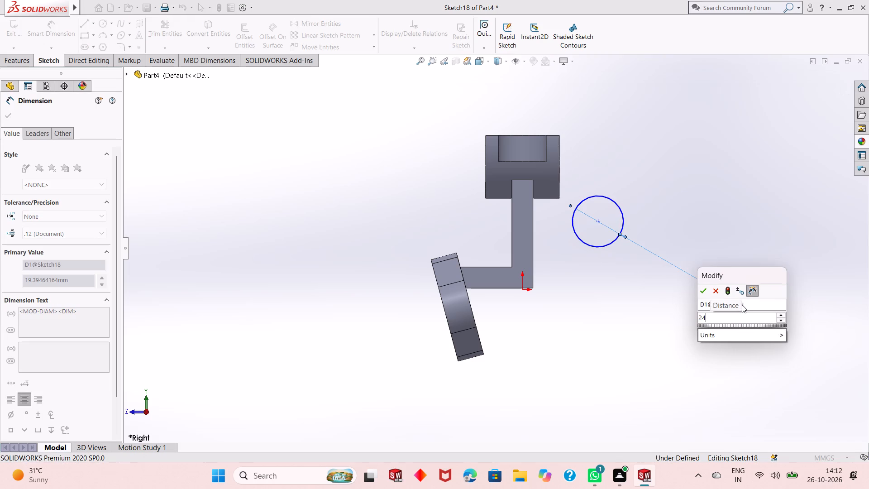
{"action": "key", "text": "Return"}
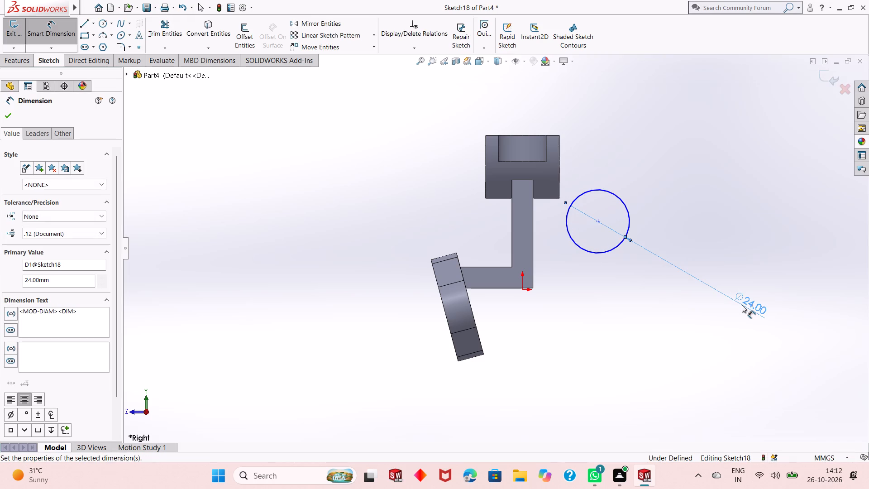
Dimension the circle's centre 38 mm vertically below the half-cylinder's top edge.
{"action": "left_click", "coordinate": [598, 221]}
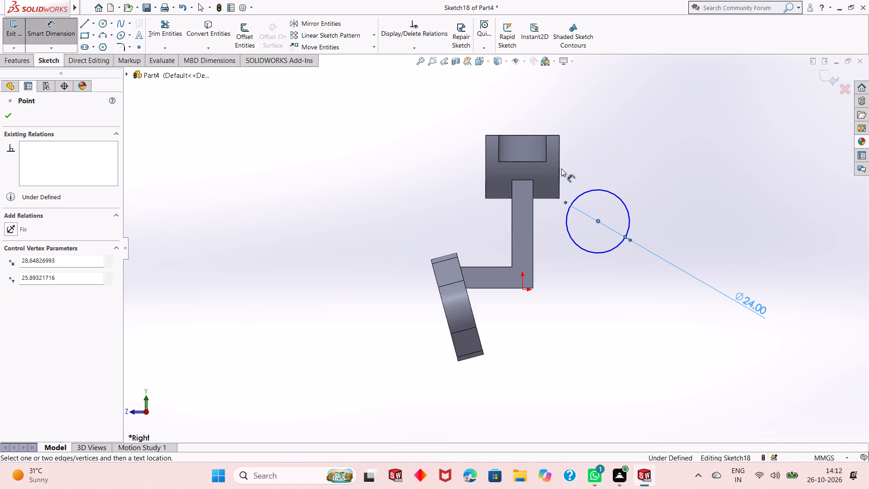
{"action": "left_click", "coordinate": [553, 136]}
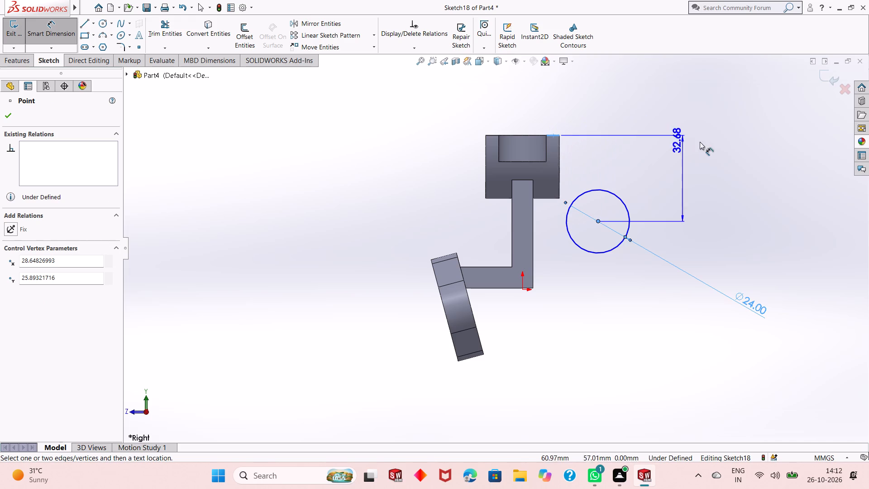
{"action": "left_click", "coordinate": [751, 153]}
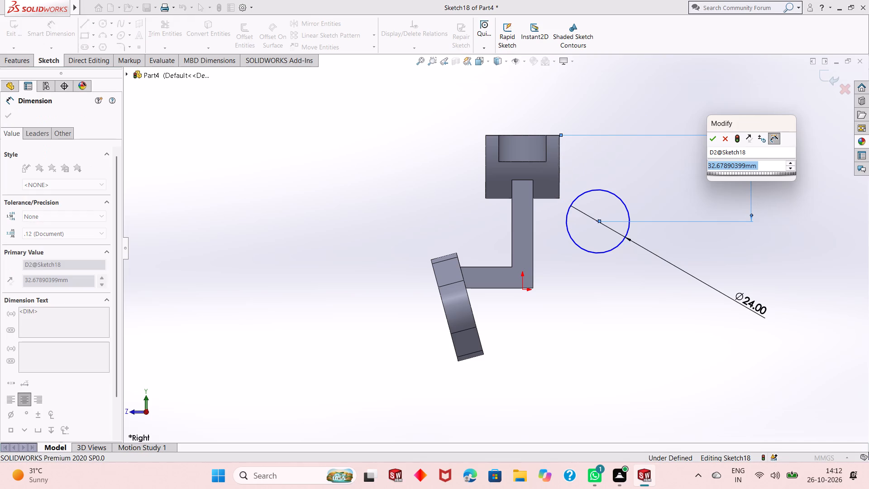
{"action": "type", "text": "38"}
{"action": "key", "text": "Return"}
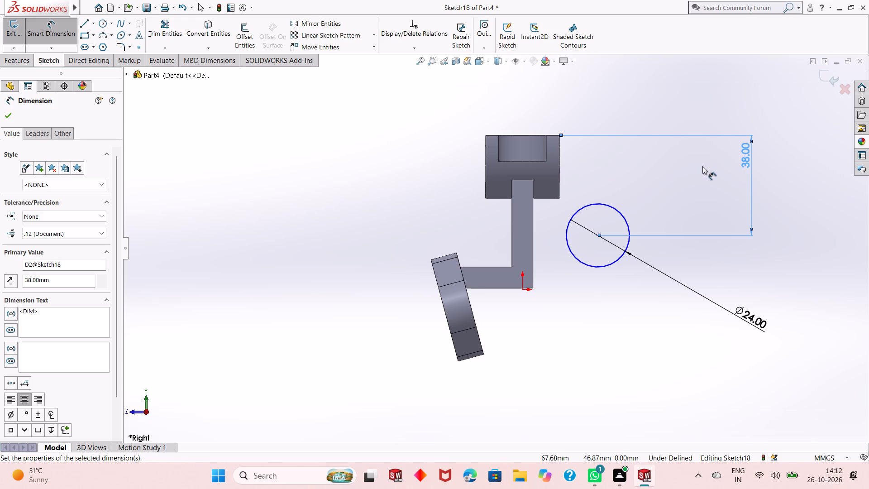
Dimension the circle's centre 24 mm horizontally from the origin.
{"action": "left_click", "coordinate": [597, 235]}
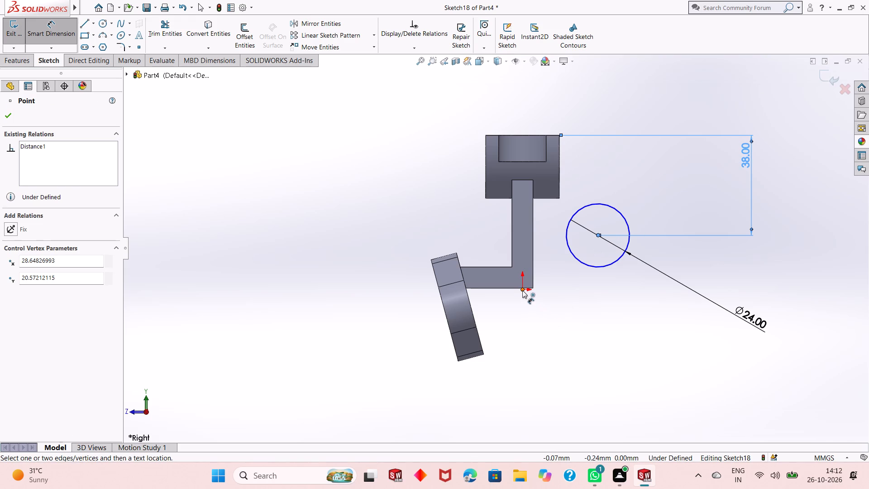
{"action": "left_click", "coordinate": [522, 290]}
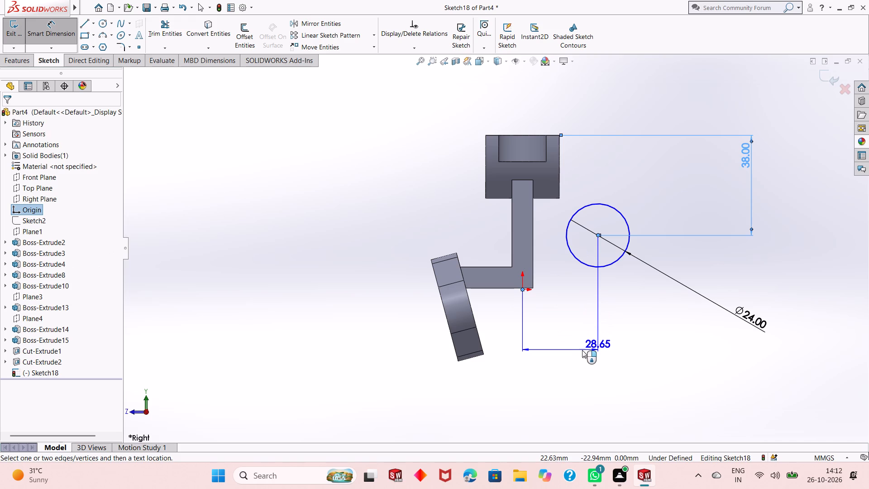
{"action": "left_click", "coordinate": [582, 350]}
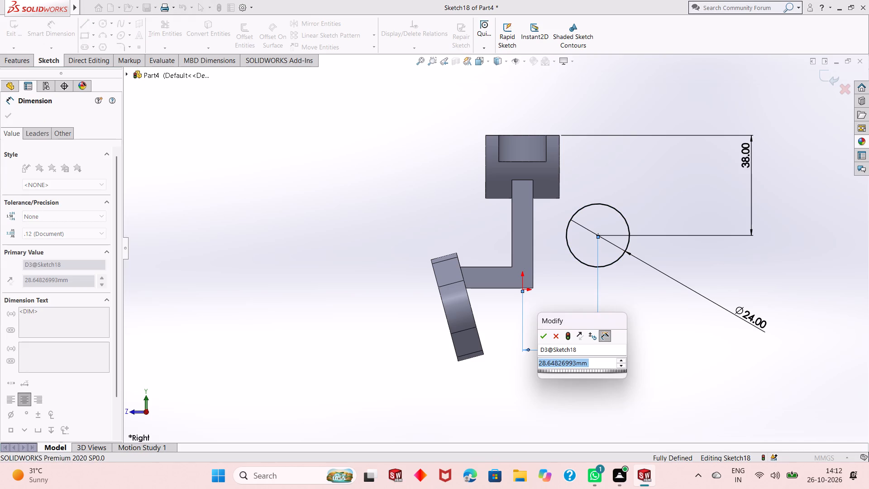
{"action": "key", "text": "4"}
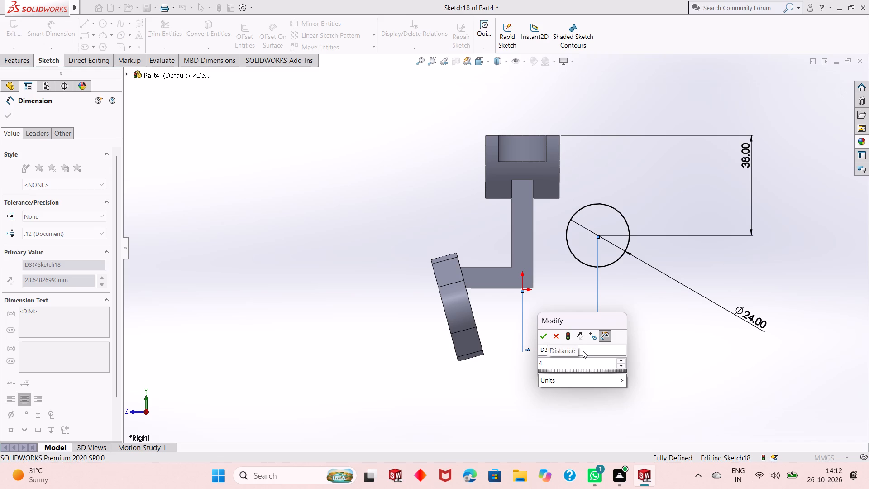
{"action": "key", "text": "BackSpace"}
{"action": "type", "text": "24"}
{"action": "key", "text": "Return"}
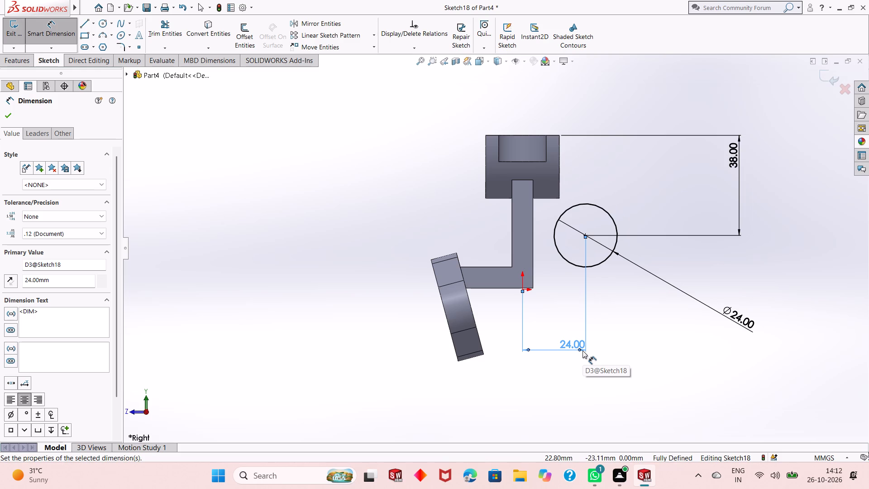
{"action": "scroll", "coordinate": [561, 209], "scroll_direction": "down", "scroll_amount": 1}
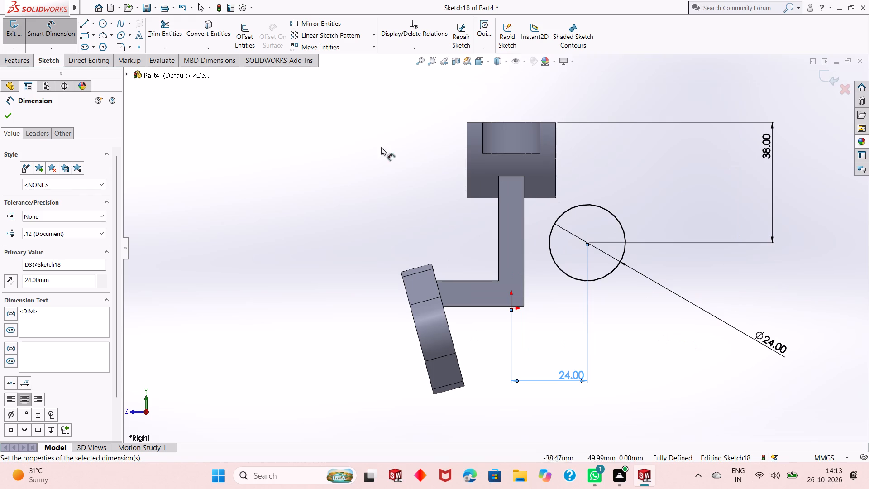
{"action": "right_click", "coordinate": [301, 143]}
{"action": "left_click", "coordinate": [301, 155]}
{"action": "right_click", "coordinate": [179, 109]}
{"action": "left_click", "coordinate": [197, 136]}
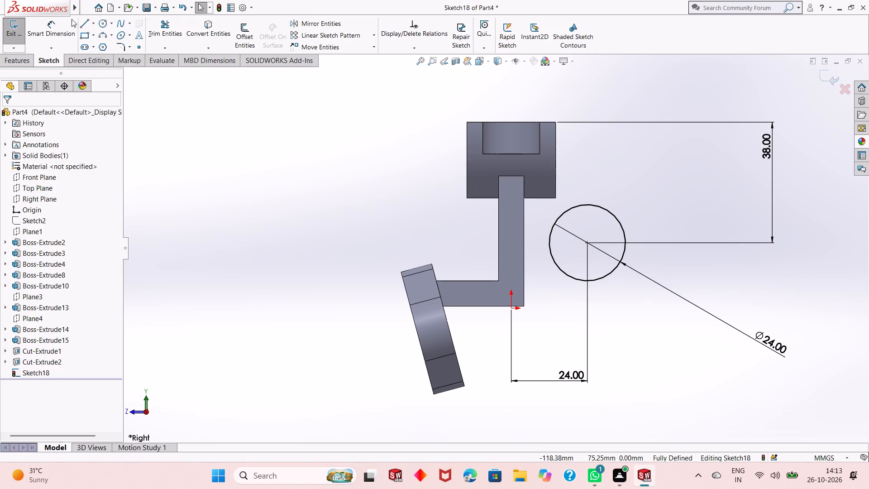
Sketch a 12 mm horizontal line from the circle's top towards the wall, and a vertical line about 2 mm up to the half-cylinder's bottom edge.
{"action": "left_click", "coordinate": [83, 19]}
{"action": "left_click", "coordinate": [587, 203]}
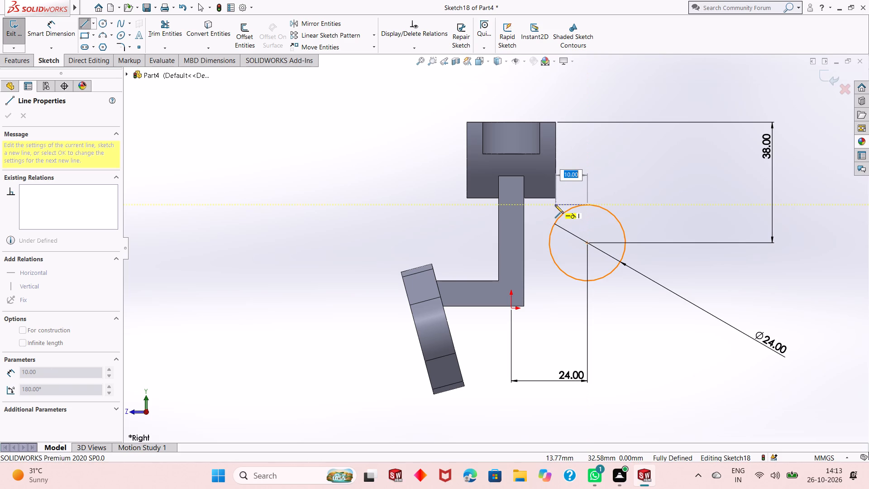
{"action": "type", "text": "12"}
{"action": "key", "text": "Return"}
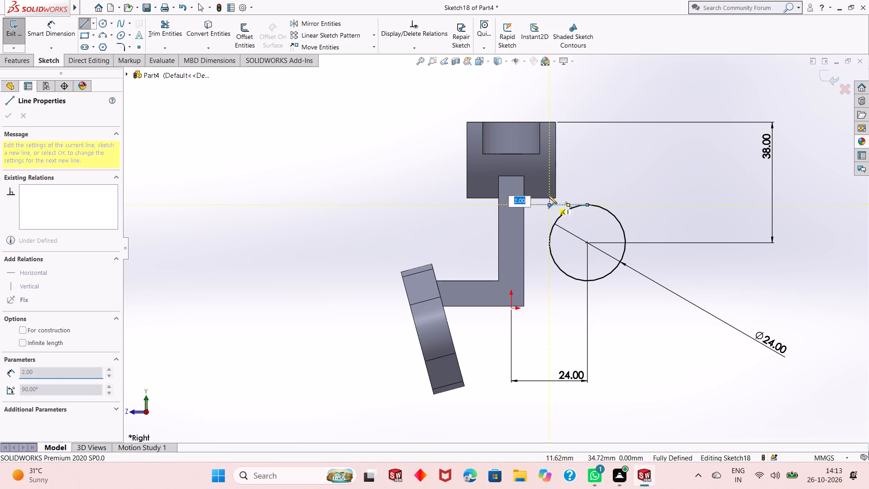
{"action": "scroll", "coordinate": [548, 192], "scroll_direction": "up", "scroll_amount": 1}
{"action": "scroll", "coordinate": [541, 218], "scroll_direction": "down", "scroll_amount": 1}
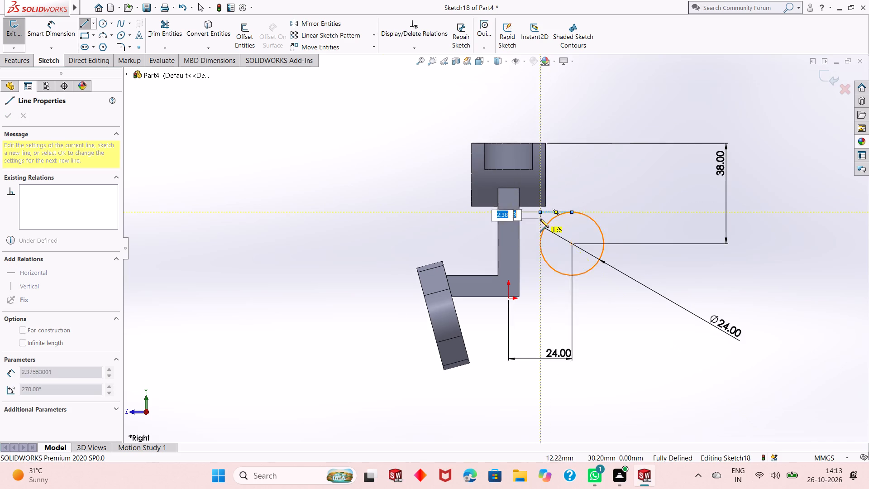
{"action": "scroll", "coordinate": [540, 219], "scroll_direction": "down", "scroll_amount": 8}
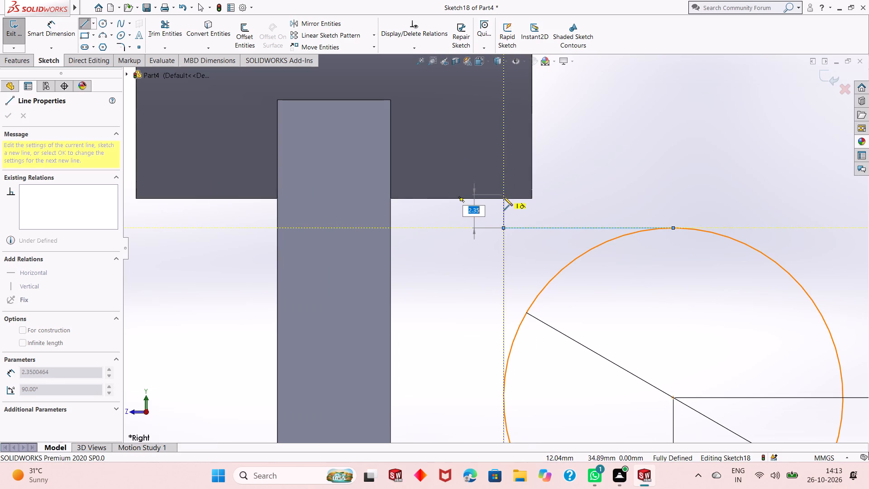
{"action": "left_click", "coordinate": [503, 198]}
{"action": "right_click", "coordinate": [581, 187]}
{"action": "left_click", "coordinate": [594, 190]}
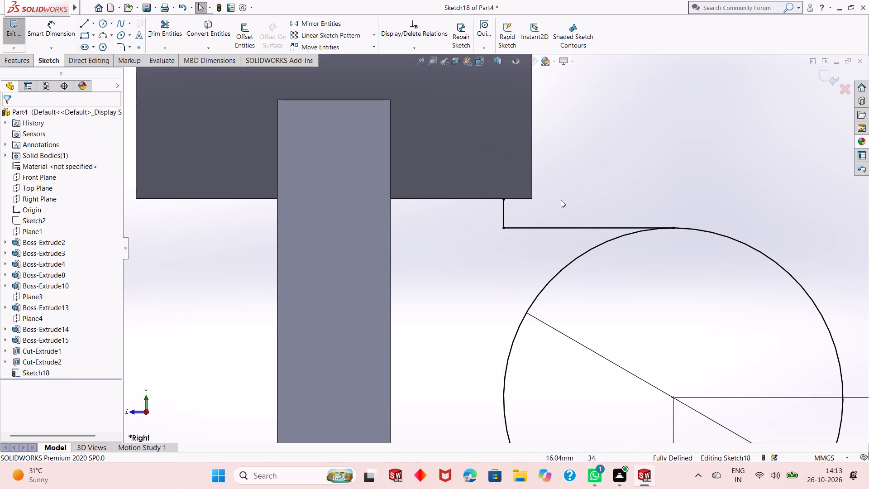
Add a 1 mm sketch fillet at the corner between the short vertical line and the 12 mm horizontal line.
{"action": "scroll", "coordinate": [520, 223], "scroll_direction": "up", "scroll_amount": 1}
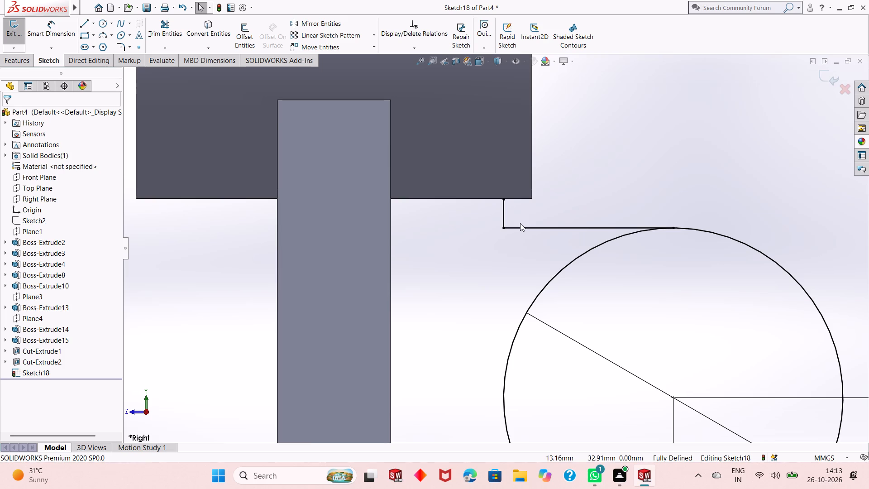
{"action": "scroll", "coordinate": [524, 244], "scroll_direction": "up", "scroll_amount": 4}
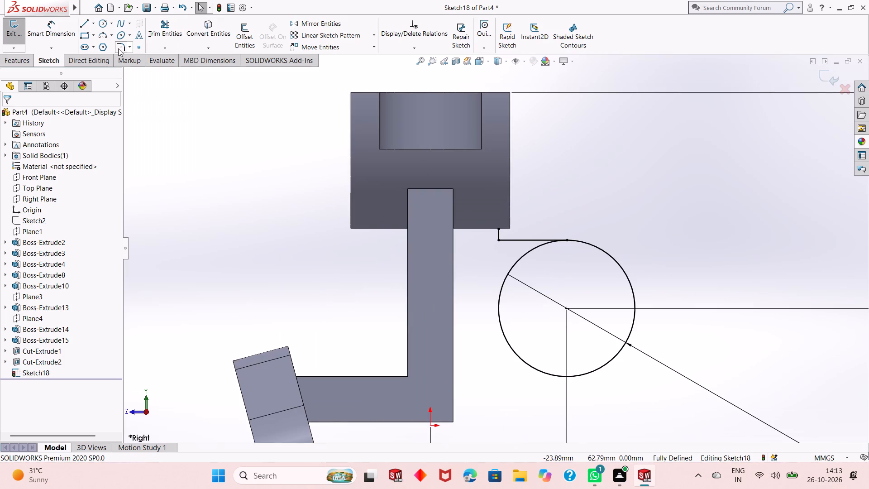
{"action": "left_click", "coordinate": [115, 53]}
{"action": "key", "text": "2"}
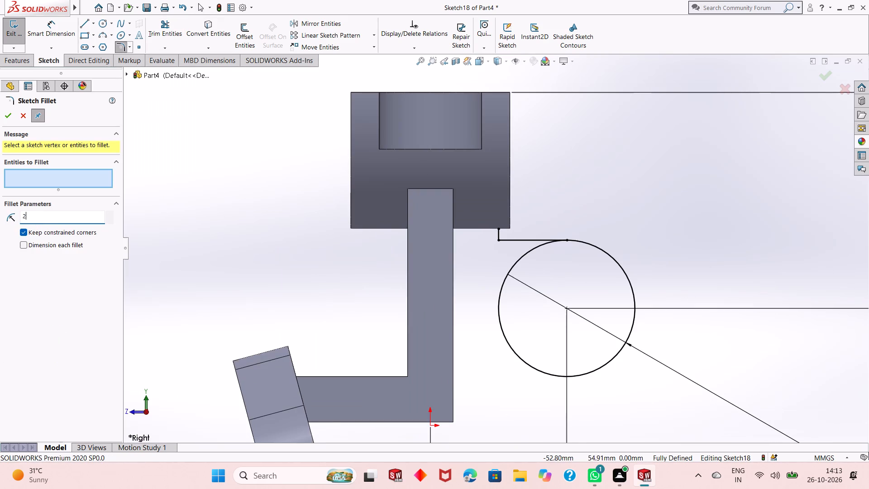
{"action": "key", "text": "BackSpace"}
{"action": "type", "text": "1."}
{"action": "key", "text": "Return"}
{"action": "left_click", "coordinate": [497, 241]}
{"action": "left_click", "coordinate": [1, 116]}
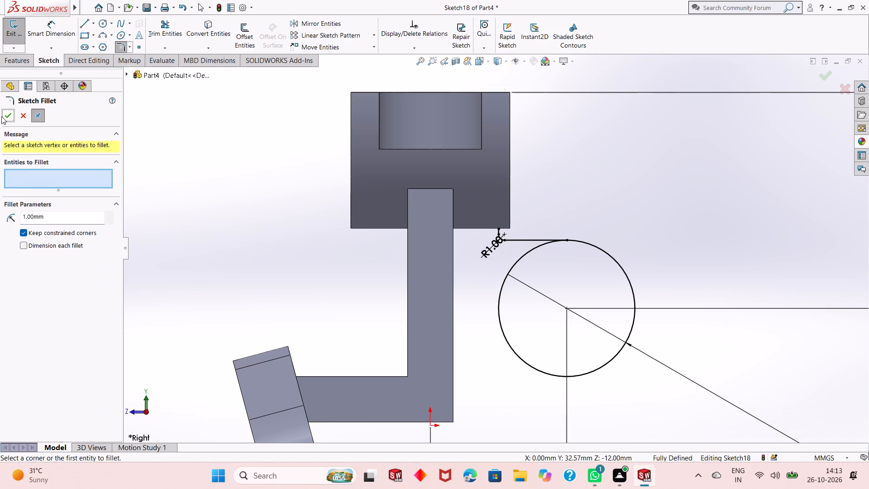
{"action": "left_click", "coordinate": [1, 116]}
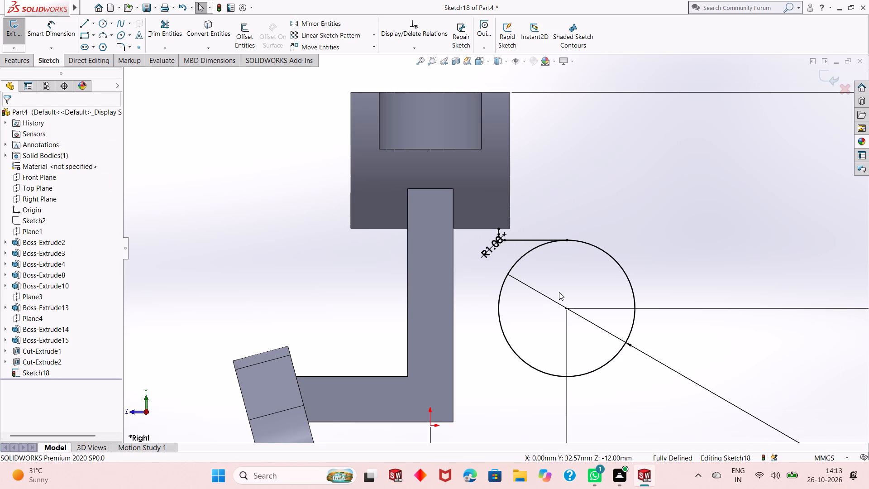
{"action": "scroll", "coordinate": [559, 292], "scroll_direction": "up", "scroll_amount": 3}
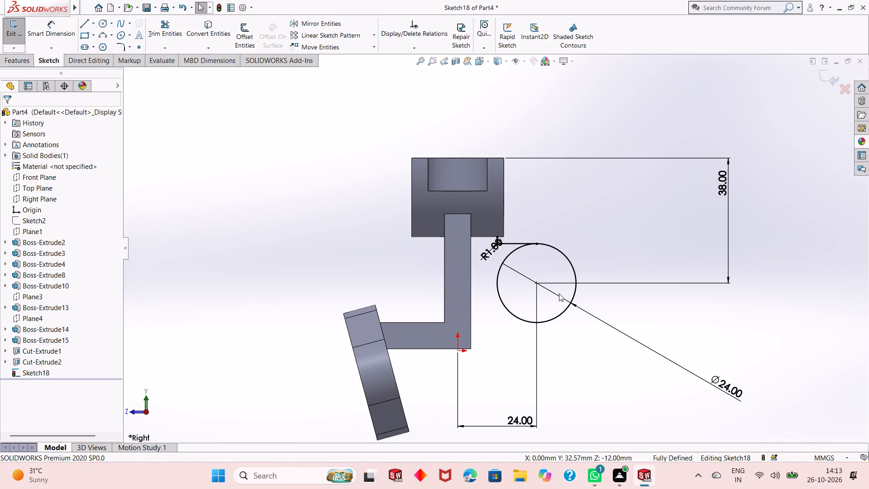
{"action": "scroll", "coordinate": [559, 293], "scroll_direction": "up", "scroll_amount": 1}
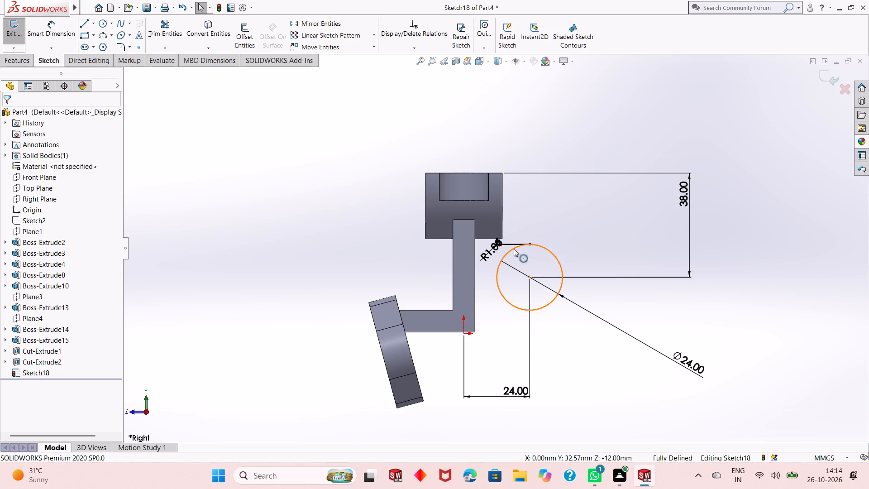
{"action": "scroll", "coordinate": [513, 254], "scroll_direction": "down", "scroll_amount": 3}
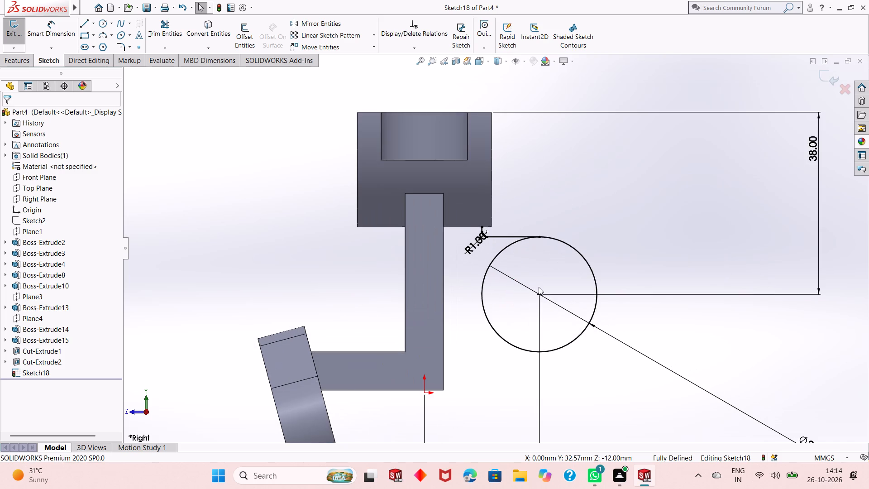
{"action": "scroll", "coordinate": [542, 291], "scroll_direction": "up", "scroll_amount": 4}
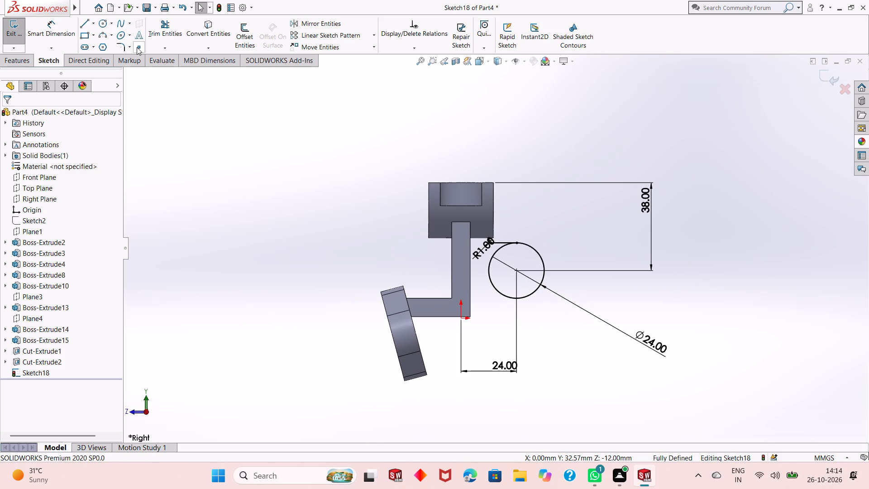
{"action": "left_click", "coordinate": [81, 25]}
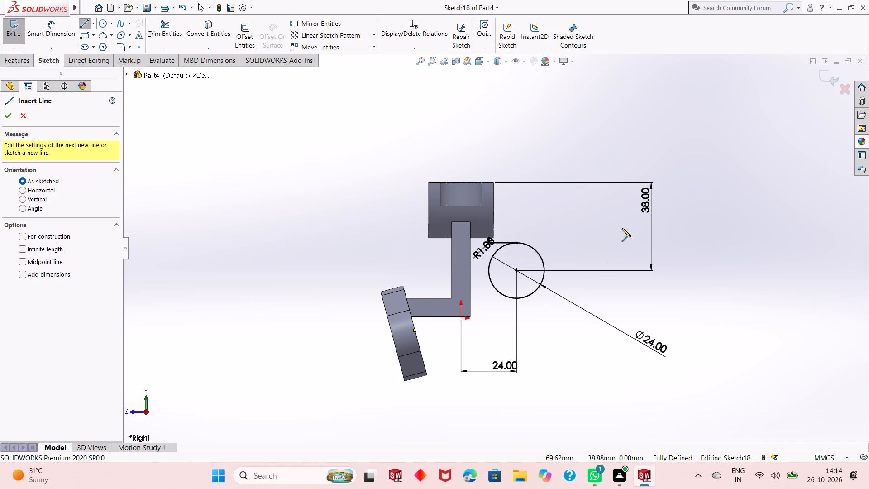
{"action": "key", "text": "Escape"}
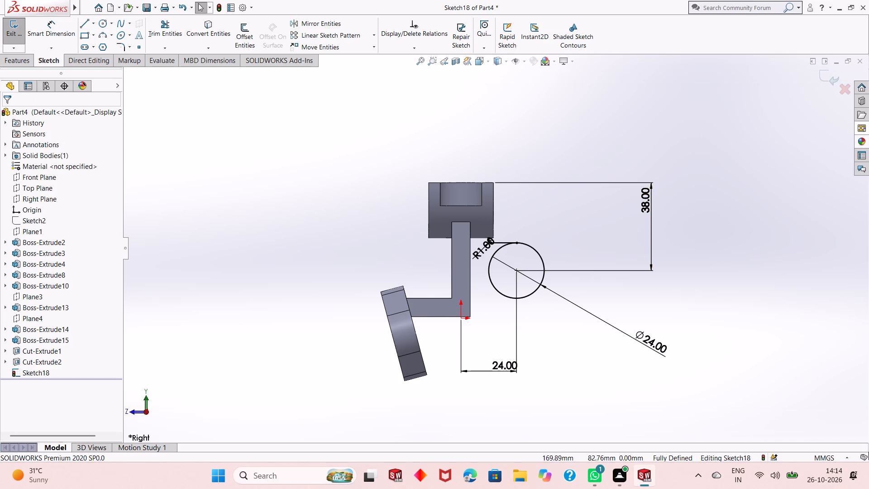
Exit the sketch containing the 24 mm circle and its filleted connecting lines.
{"action": "left_click", "coordinate": [831, 76]}
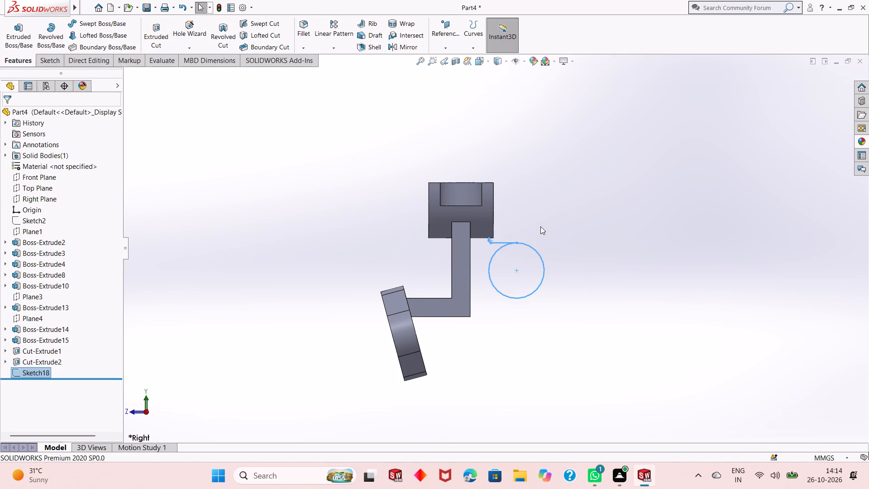
Fillet the outer bottom edge where the upright wall meets the horizontal base with a 12 mm radius.
{"action": "left_click", "coordinate": [305, 30]}
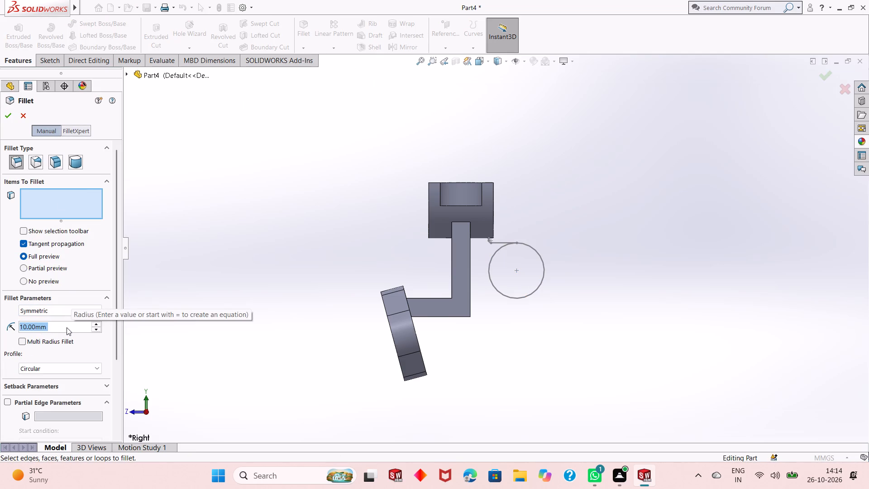
{"action": "type", "text": "12"}
{"action": "key", "text": "Return"}
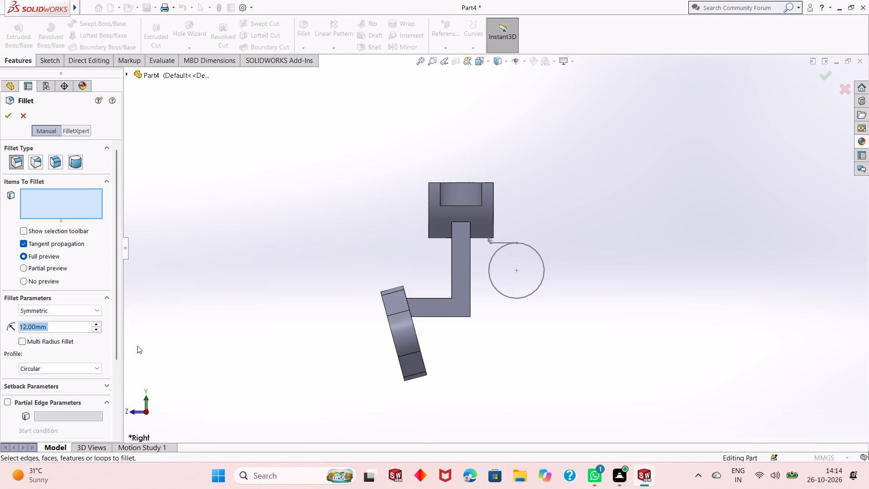
{"action": "middle_click_drag", "start_coordinate": [474, 340], "coordinate": [458, 332]}
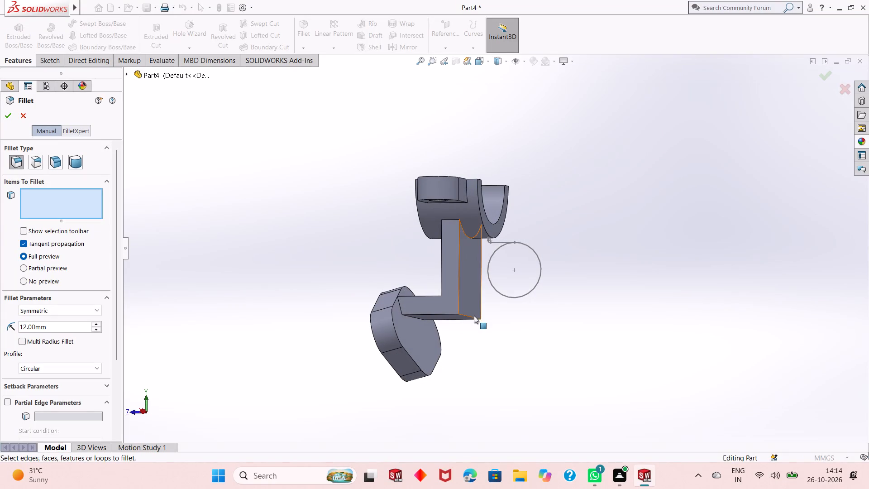
{"action": "left_click", "coordinate": [473, 318]}
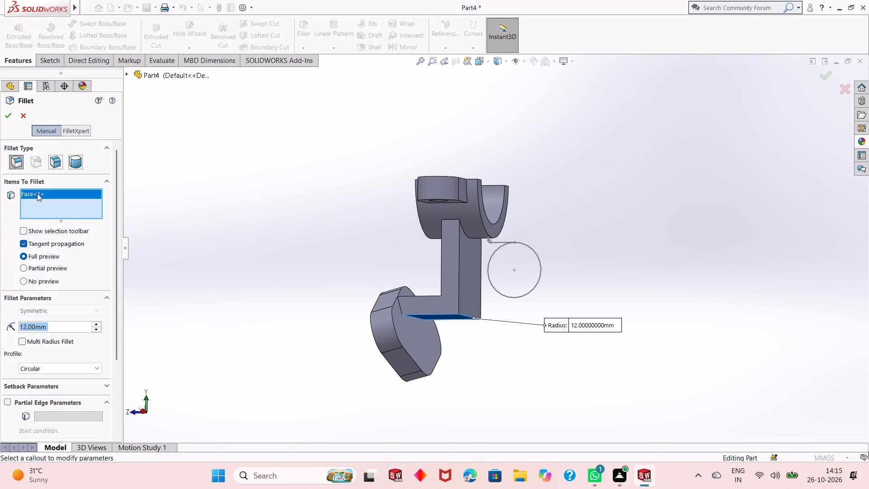
{"action": "right_click", "coordinate": [38, 193]}
{"action": "left_click", "coordinate": [78, 214]}
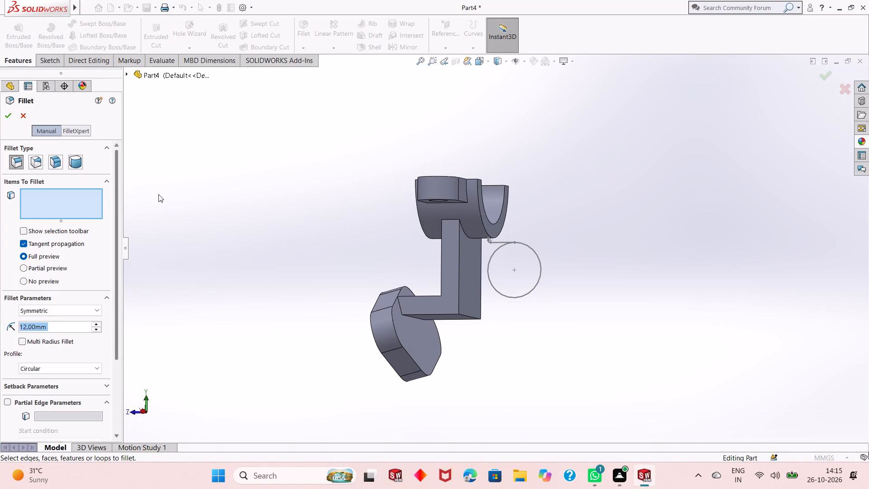
{"action": "left_click", "coordinate": [463, 316]}
{"action": "middle_click_drag", "start_coordinate": [467, 311], "coordinate": [476, 328]}
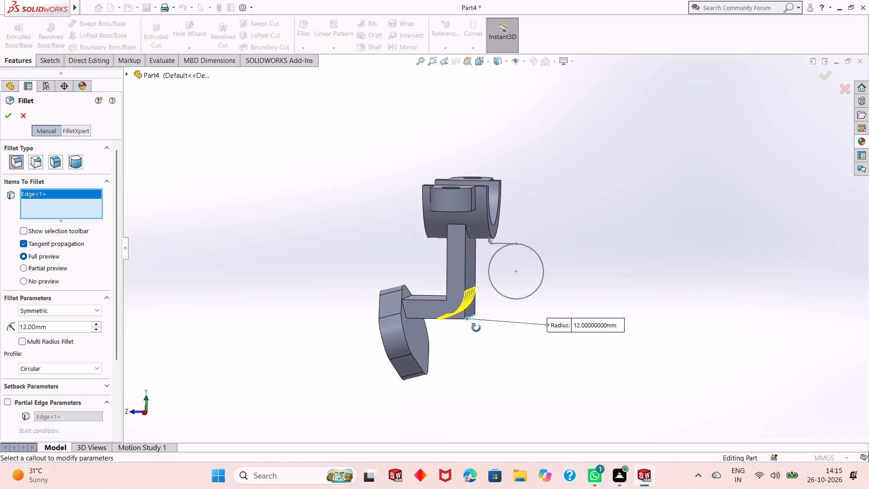
{"action": "middle_click_drag", "start_coordinate": [476, 328], "coordinate": [477, 329]}
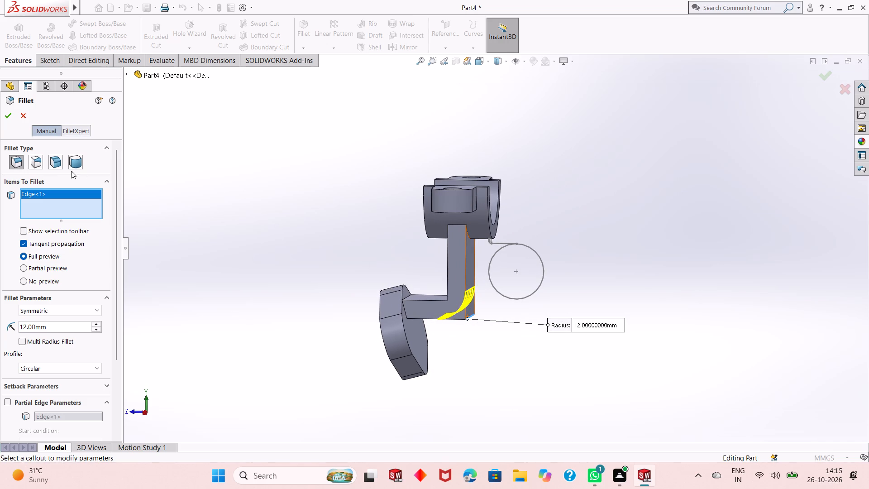
{"action": "left_click", "coordinate": [10, 114]}
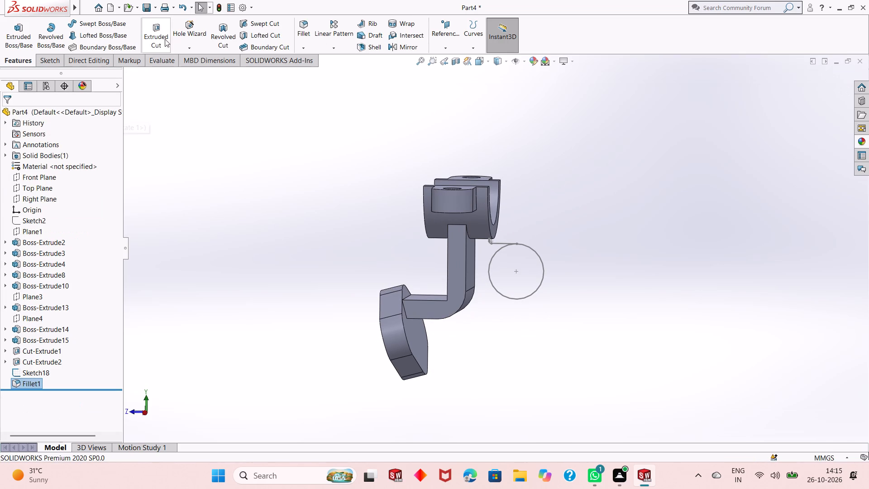
Fillet the inner corner edge between the upright wall and the horizontal base with a 4 mm radius.
{"action": "left_click", "coordinate": [306, 31]}
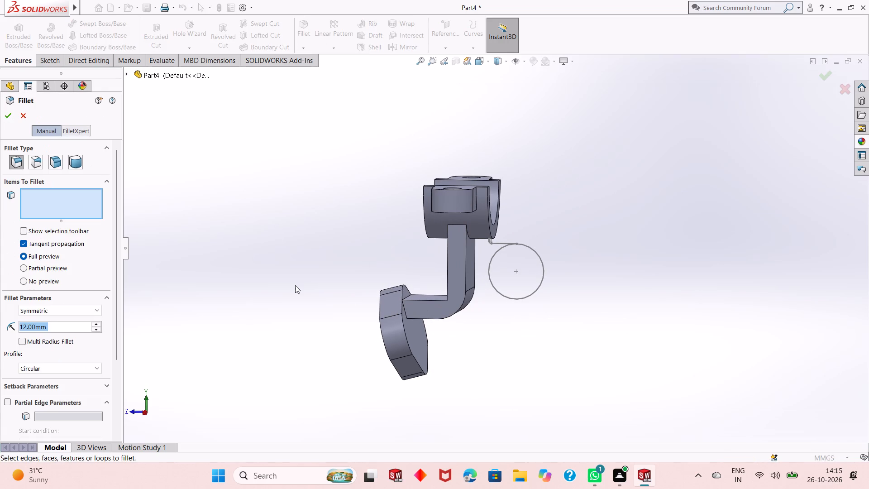
{"action": "key", "text": "4"}
{"action": "key", "text": "Return"}
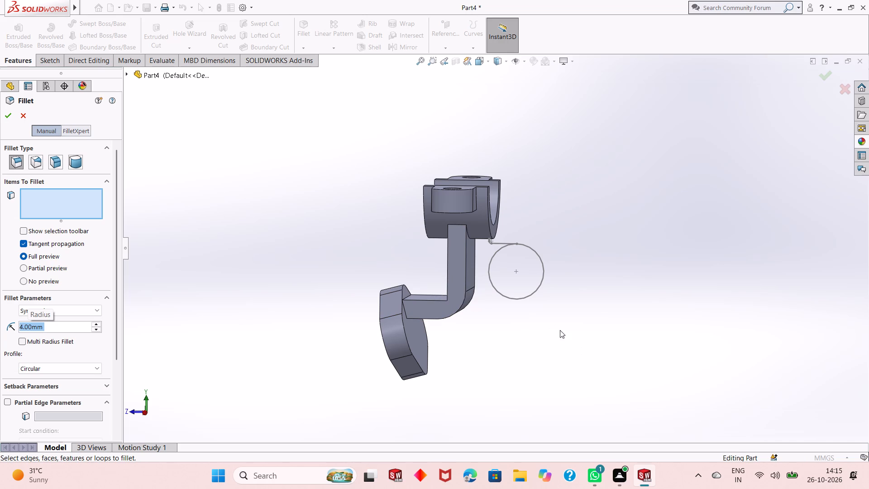
{"action": "middle_click_drag", "start_coordinate": [457, 283], "coordinate": [516, 336]}
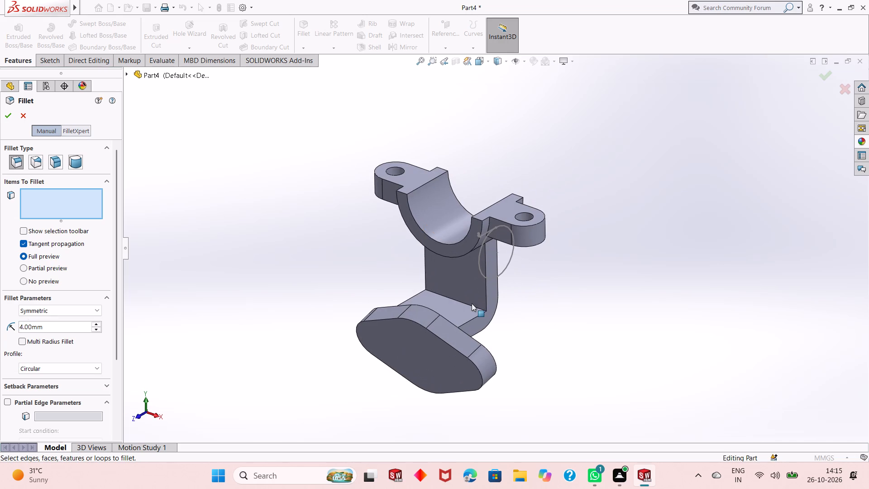
{"action": "left_click", "coordinate": [472, 306]}
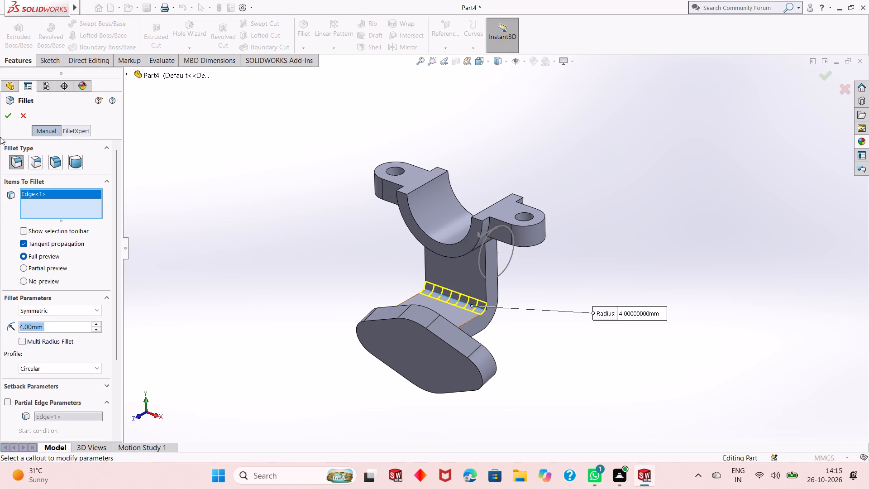
{"action": "left_click", "coordinate": [10, 110]}
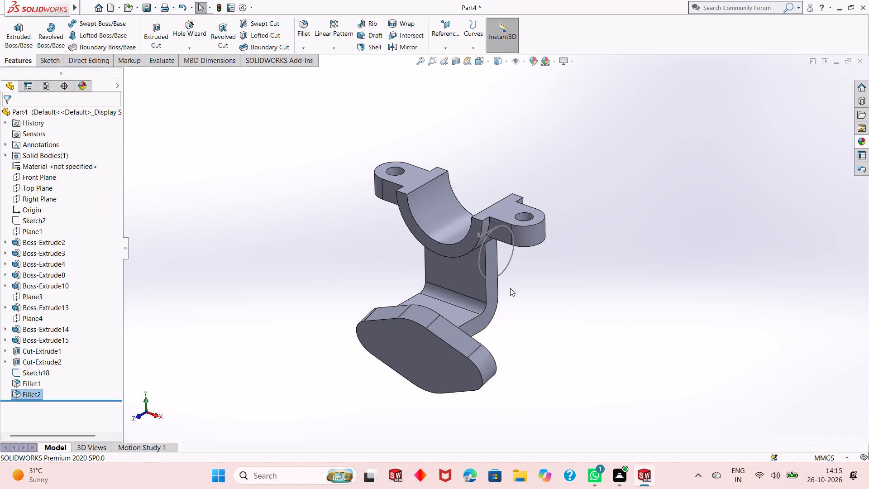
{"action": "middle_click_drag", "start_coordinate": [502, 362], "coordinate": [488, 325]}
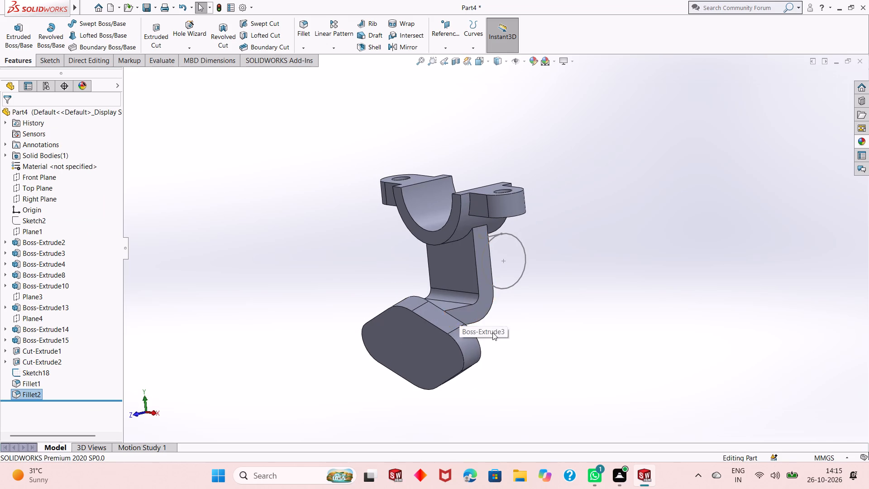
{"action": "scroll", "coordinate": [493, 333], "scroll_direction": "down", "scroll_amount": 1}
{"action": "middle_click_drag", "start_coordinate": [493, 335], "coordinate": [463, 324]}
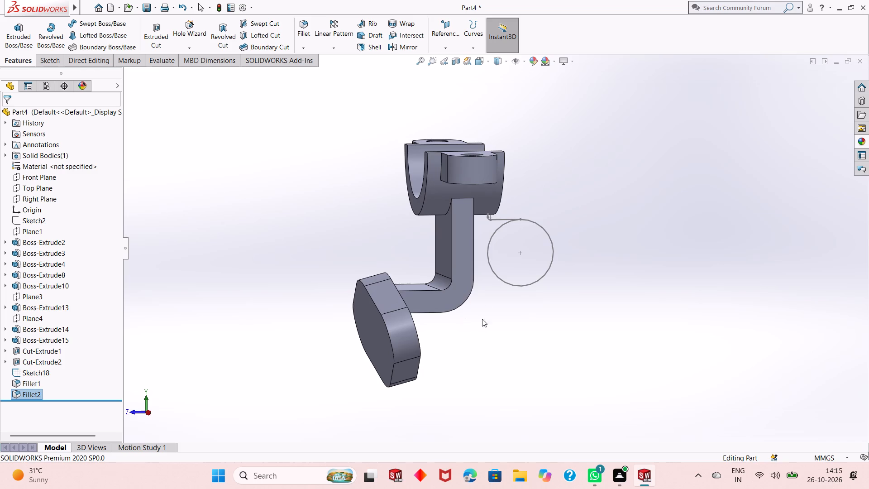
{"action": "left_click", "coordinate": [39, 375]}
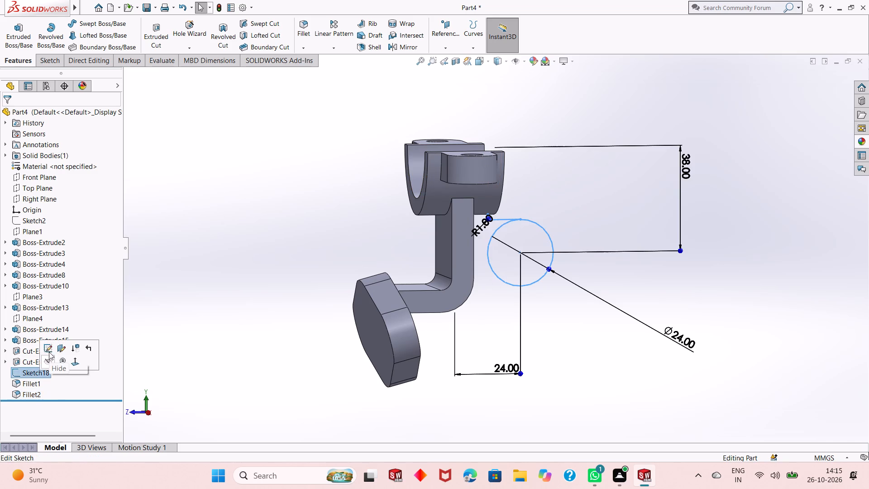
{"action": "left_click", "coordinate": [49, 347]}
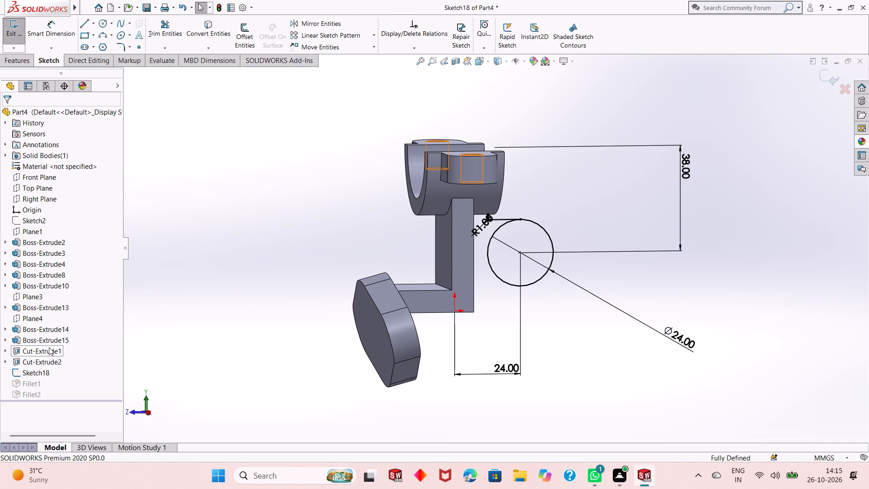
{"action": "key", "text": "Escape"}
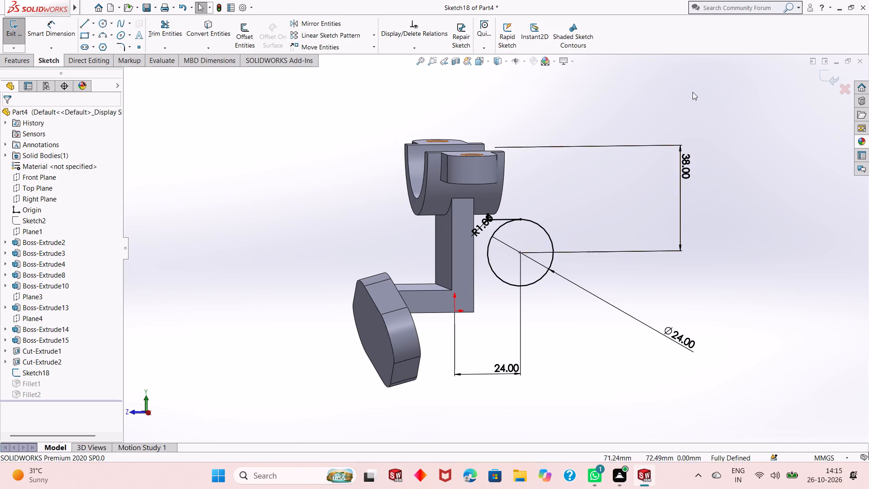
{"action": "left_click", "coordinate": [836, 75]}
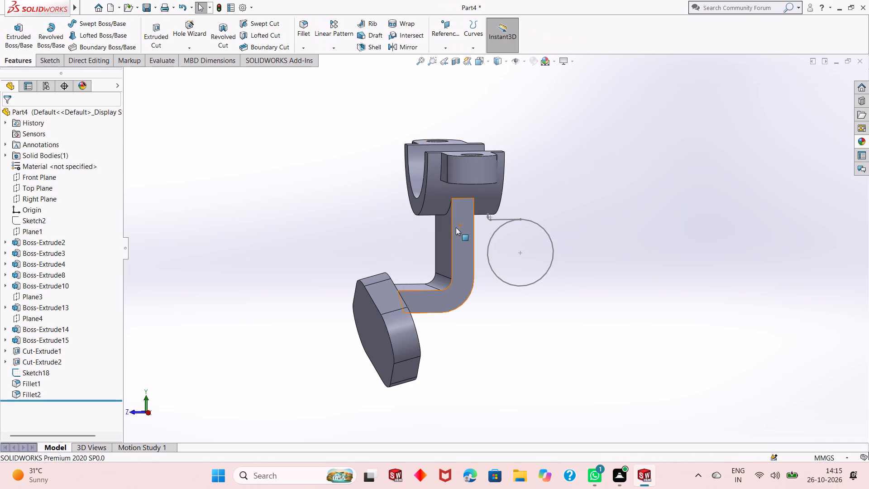
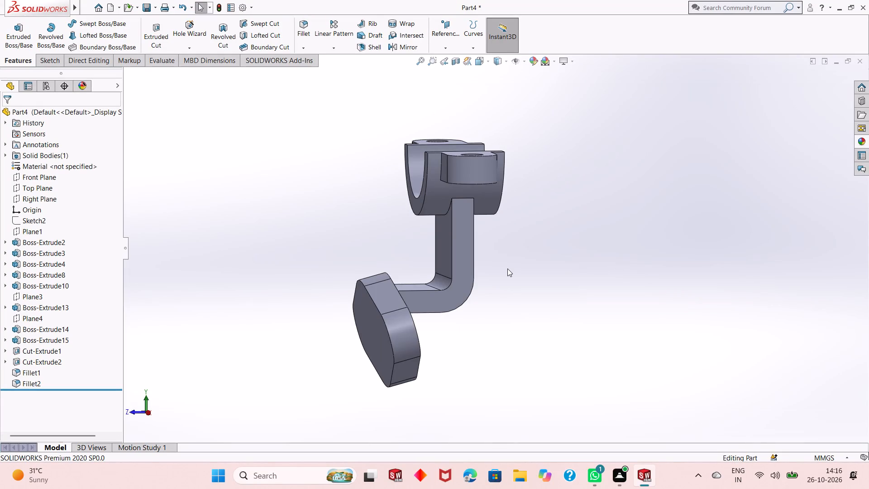
Start a new sketch on the Right Plane and view it face-on.
{"action": "scroll", "coordinate": [478, 224], "scroll_direction": "down", "scroll_amount": 1}
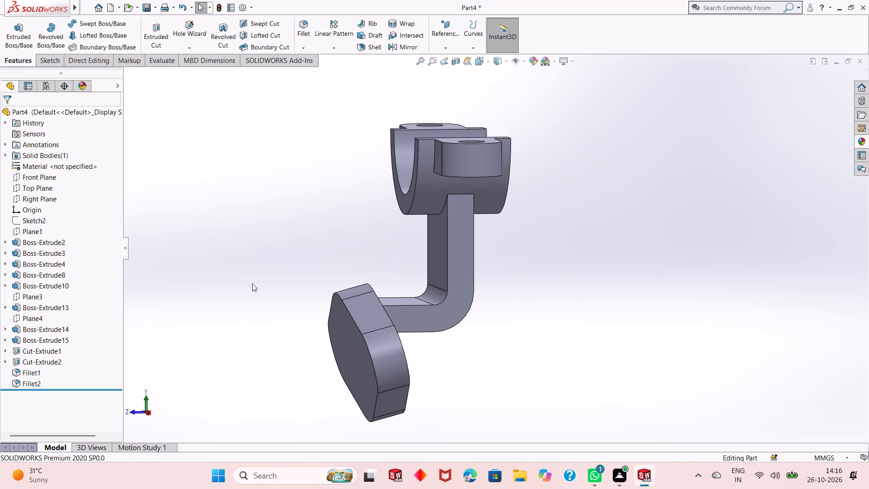
{"action": "left_click", "coordinate": [50, 197]}
{"action": "left_click", "coordinate": [59, 181]}
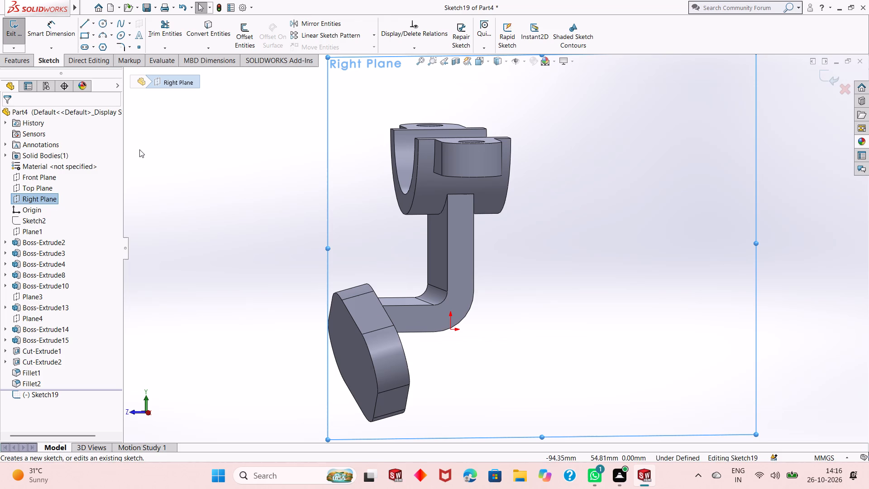
{"action": "scroll", "coordinate": [383, 182], "scroll_direction": "up", "scroll_amount": 1}
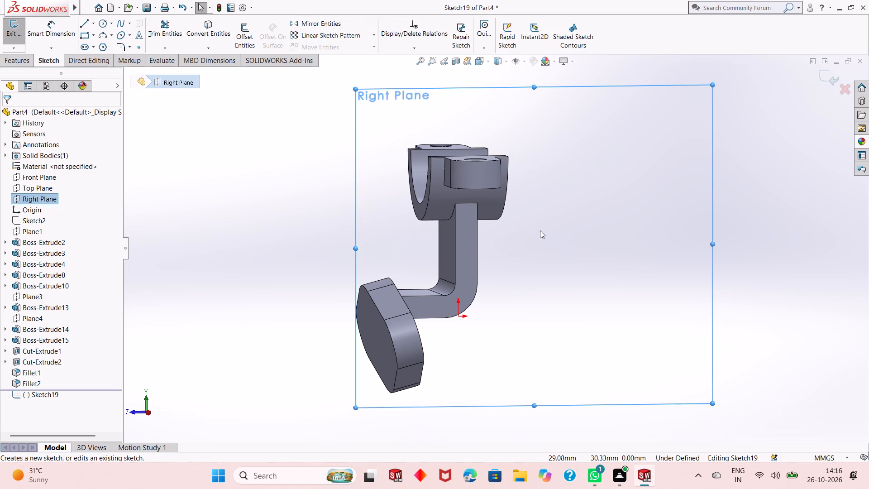
{"action": "right_click", "coordinate": [597, 192]}
{"action": "left_click", "coordinate": [591, 191]}
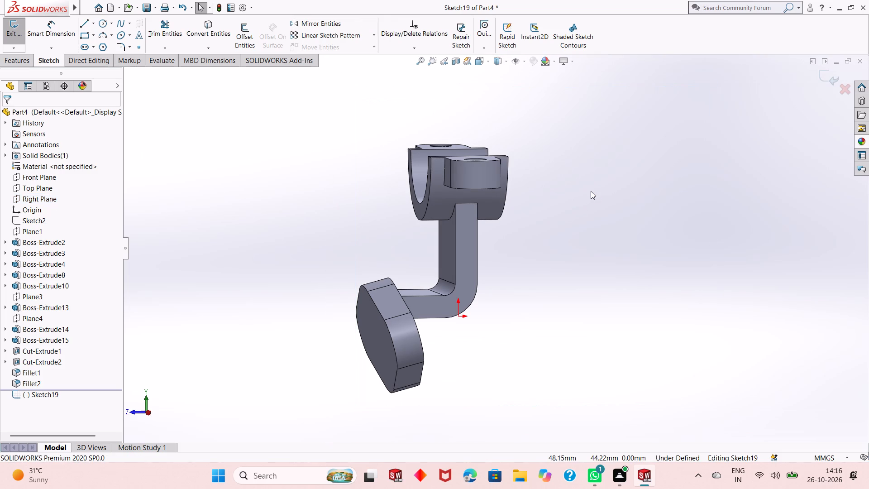
{"action": "key", "text": "ctrl+8"}
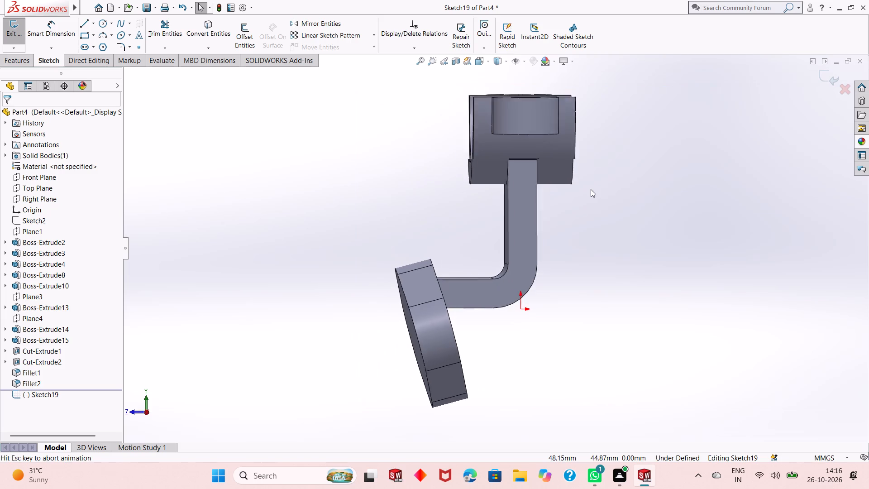
Sketch a circle about 15.7 mm in diameter beside the vertical arm, on the side away from the angled plate.
{"action": "scroll", "coordinate": [572, 278], "scroll_direction": "up", "scroll_amount": 2}
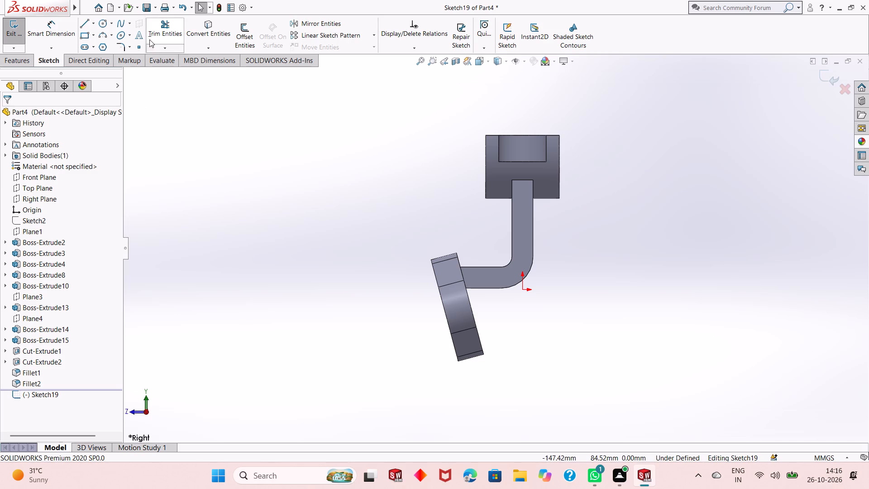
{"action": "left_click", "coordinate": [104, 24]}
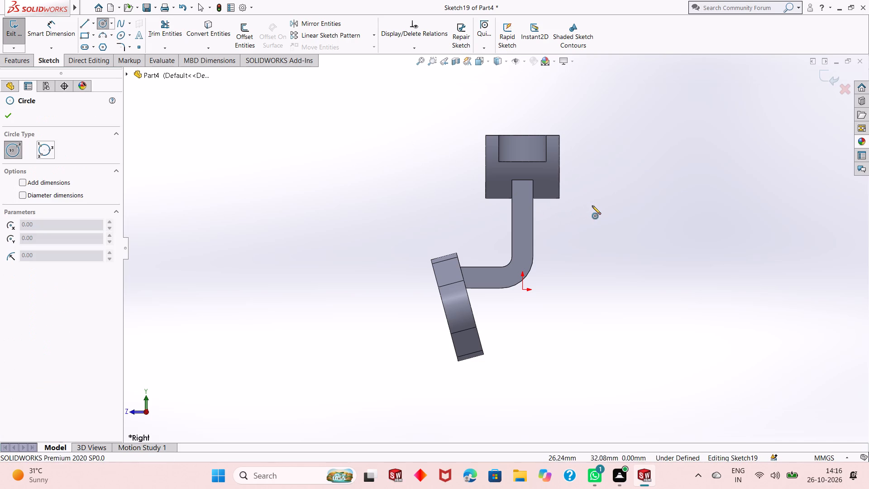
{"action": "left_click", "coordinate": [596, 211]}
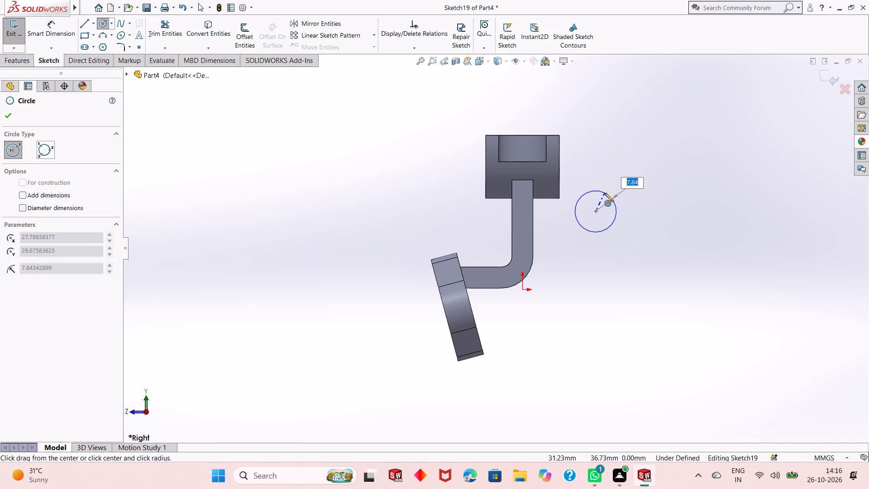
{"action": "left_click", "coordinate": [605, 193]}
{"action": "right_click", "coordinate": [657, 149]}
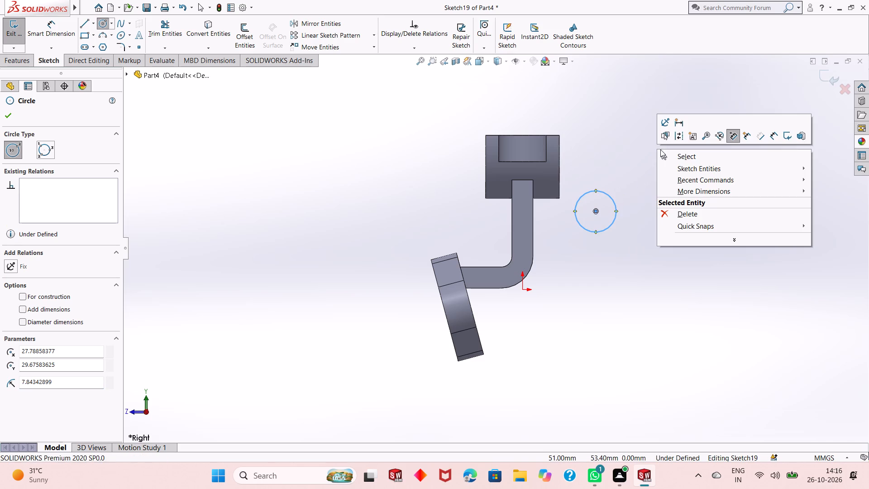
{"action": "left_click", "coordinate": [667, 153]}
Dimension the circle's diameter as 24 mm.
{"action": "left_click", "coordinate": [53, 26]}
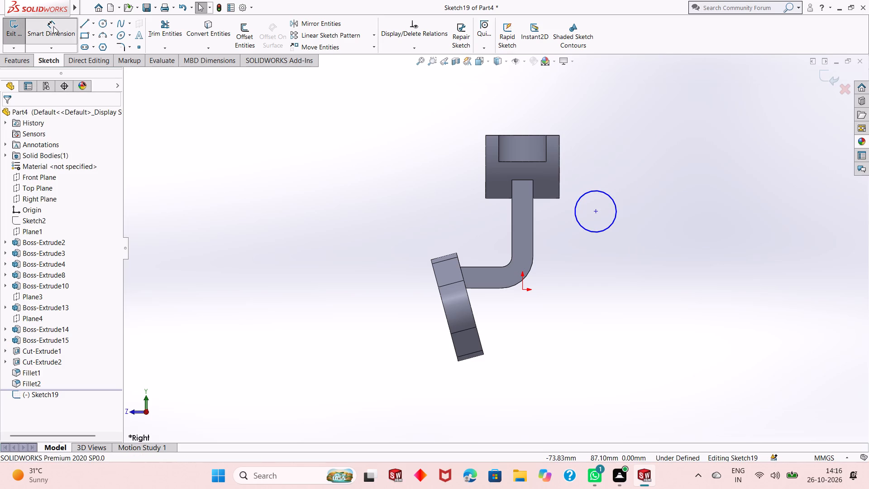
{"action": "left_click", "coordinate": [607, 230]}
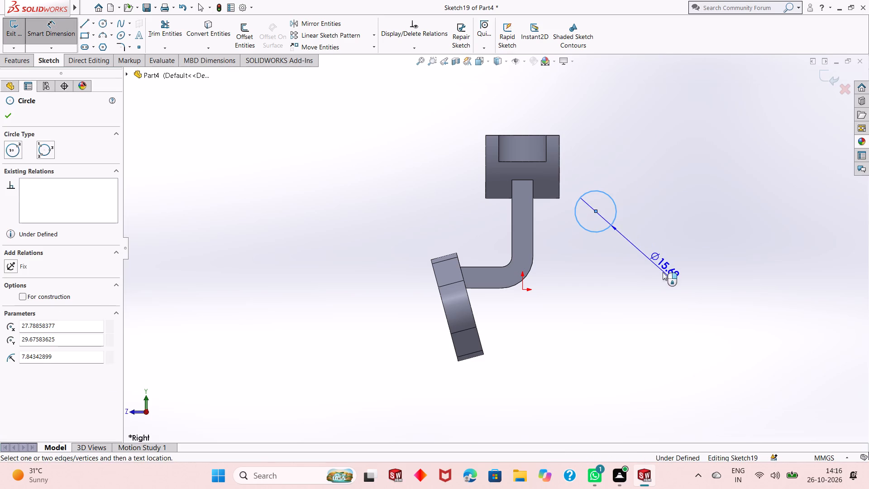
{"action": "left_click", "coordinate": [666, 276]}
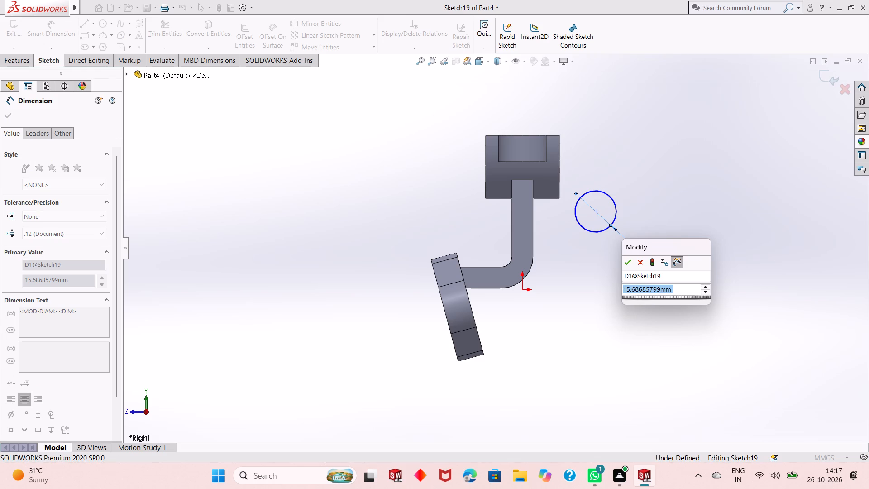
{"action": "type", "text": "24"}
{"action": "key", "text": "Return"}
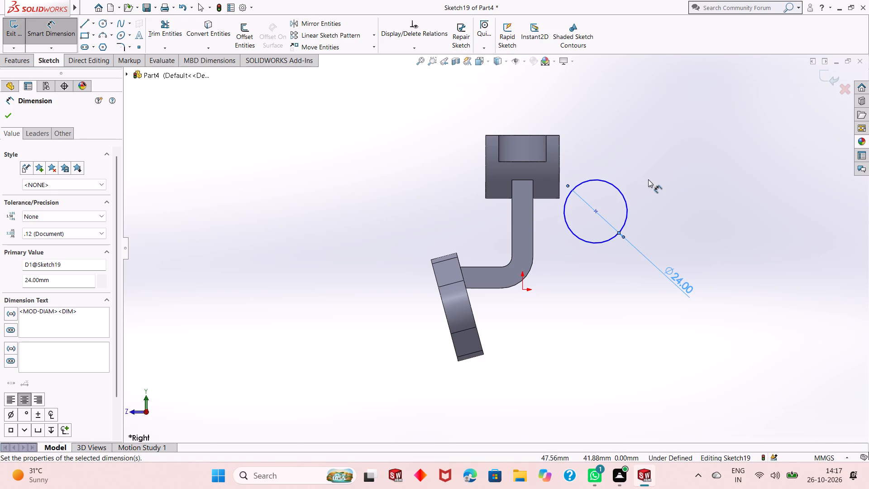
Dimension the vertical distance from the half-cylinder head's top edge to the circle's centre as 38 mm.
{"action": "left_click", "coordinate": [597, 213]}
{"action": "left_click", "coordinate": [551, 136]}
{"action": "left_click", "coordinate": [712, 134]}
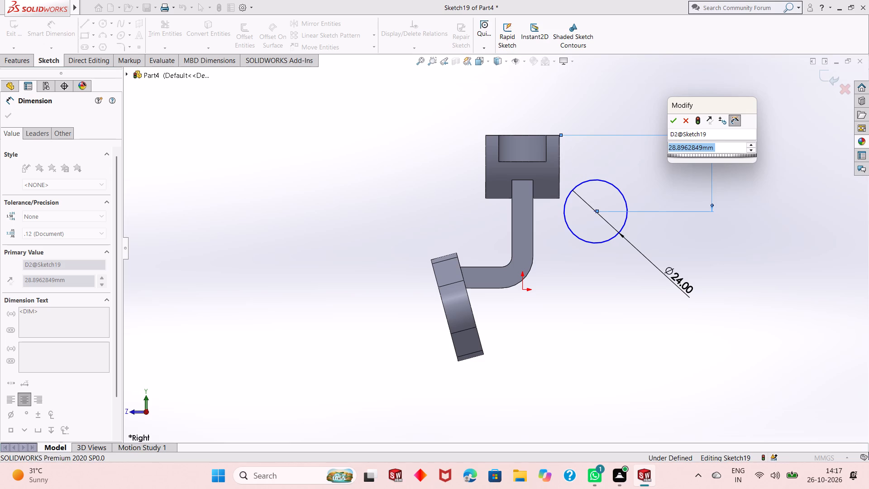
{"action": "type", "text": "38"}
{"action": "key", "text": "Return"}
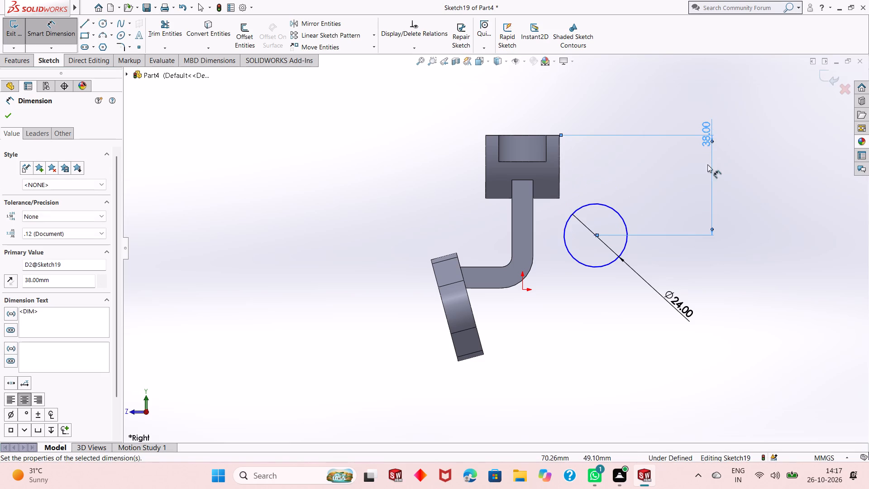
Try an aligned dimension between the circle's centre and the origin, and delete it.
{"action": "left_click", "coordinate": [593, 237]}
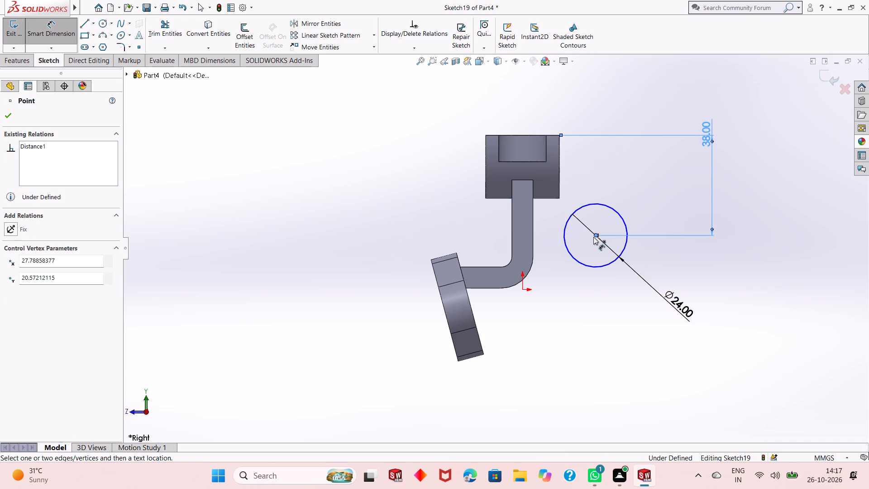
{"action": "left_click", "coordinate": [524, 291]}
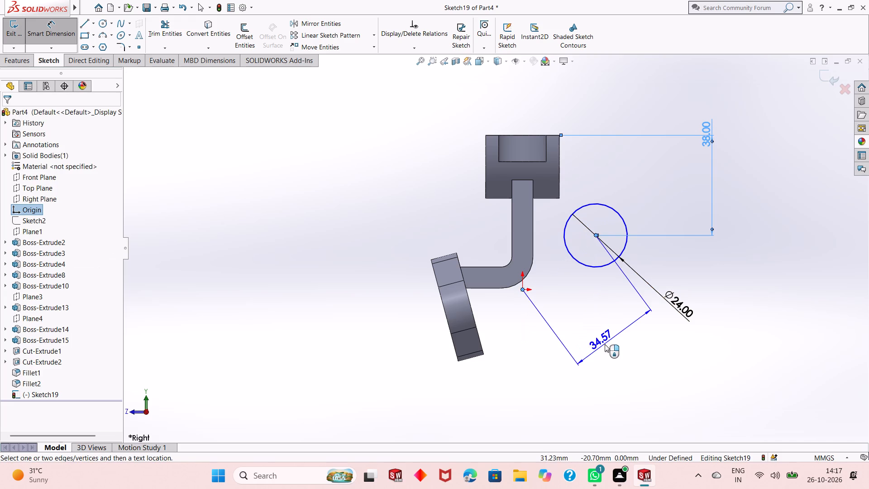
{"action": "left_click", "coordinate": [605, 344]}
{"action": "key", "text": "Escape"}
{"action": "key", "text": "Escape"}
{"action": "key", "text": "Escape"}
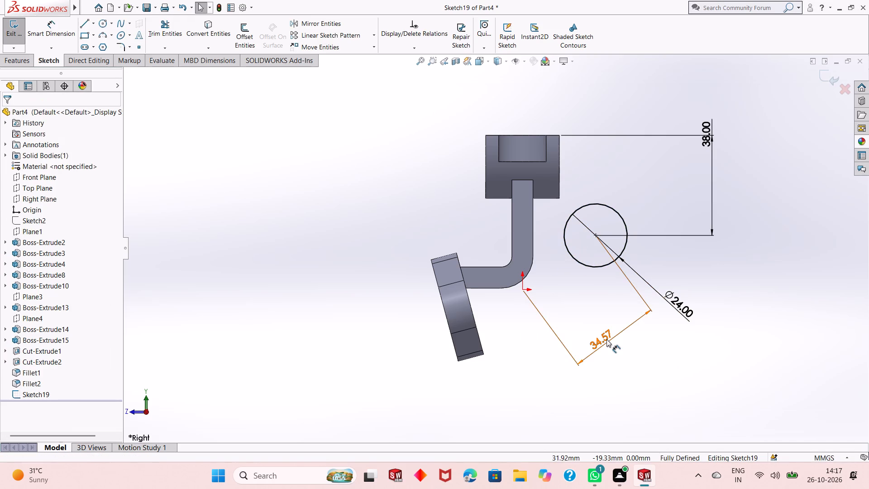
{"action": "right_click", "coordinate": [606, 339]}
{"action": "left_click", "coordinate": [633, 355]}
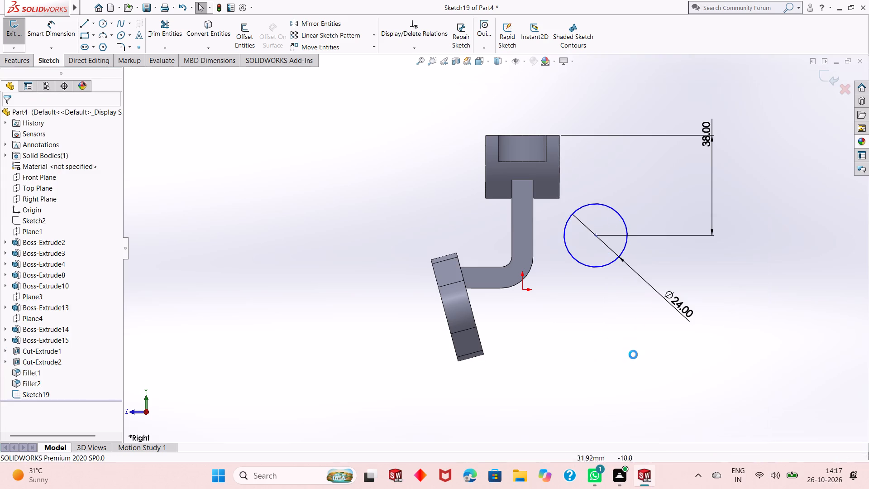
Dimension the horizontal distance between the origin and the circle's centre as 24 mm.
{"action": "left_click", "coordinate": [69, 29]}
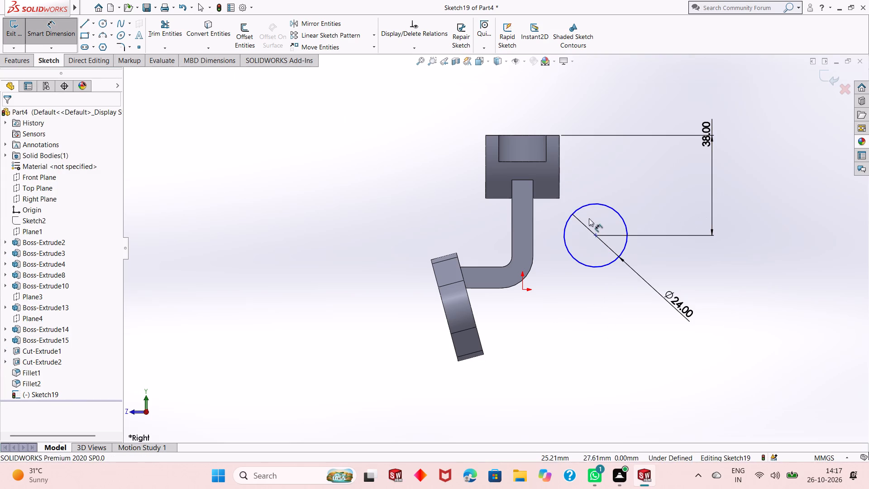
{"action": "left_click", "coordinate": [594, 238]}
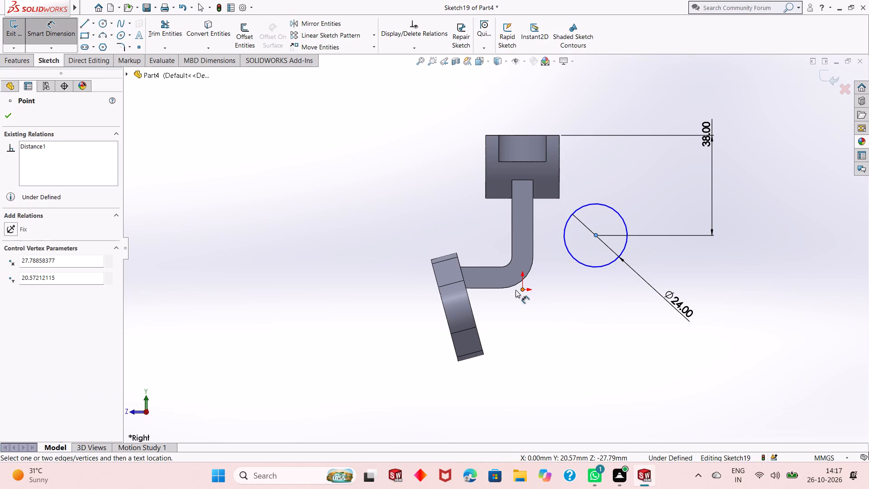
{"action": "left_click", "coordinate": [523, 292]}
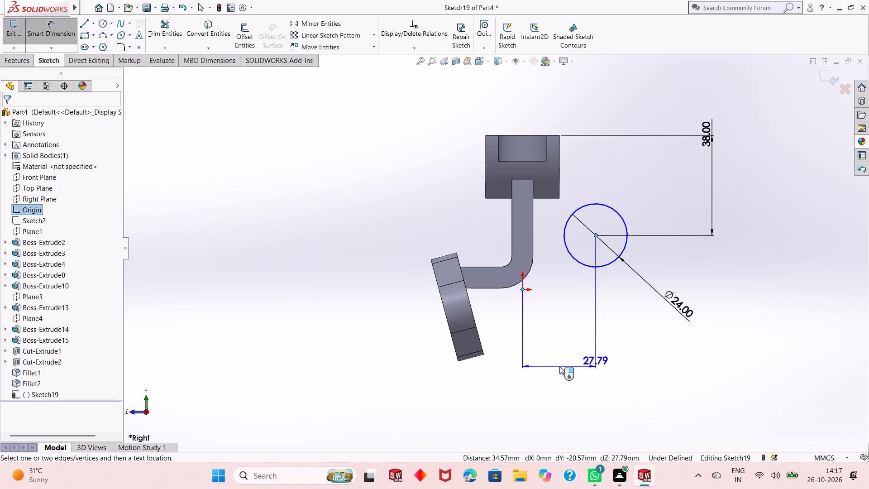
{"action": "left_click", "coordinate": [559, 366]}
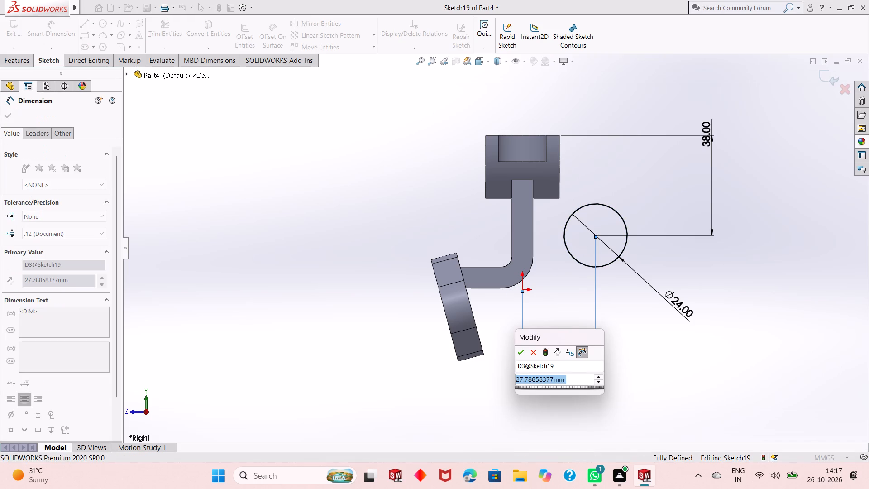
{"action": "type", "text": "24"}
{"action": "key", "text": "Return"}
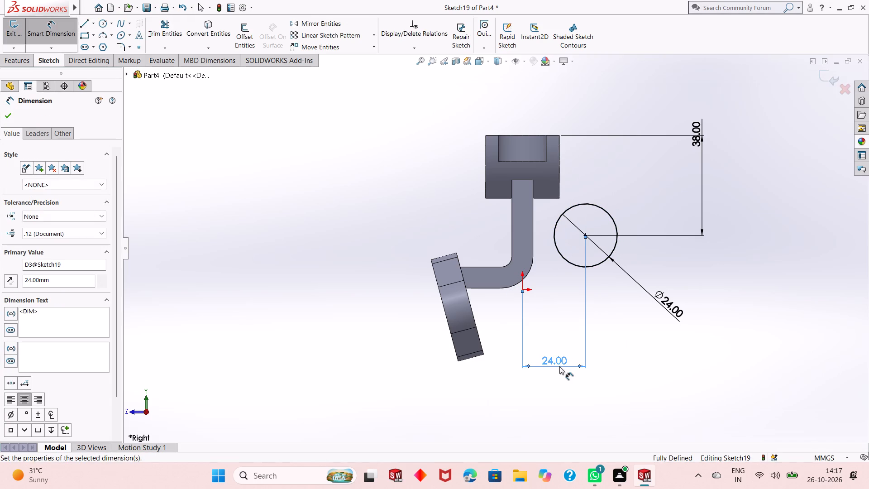
{"action": "right_click", "coordinate": [653, 157]}
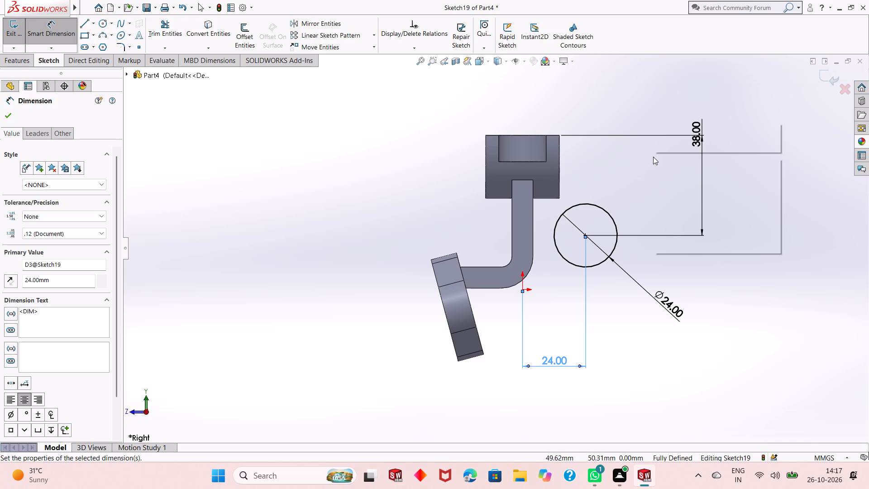
{"action": "left_click", "coordinate": [664, 189]}
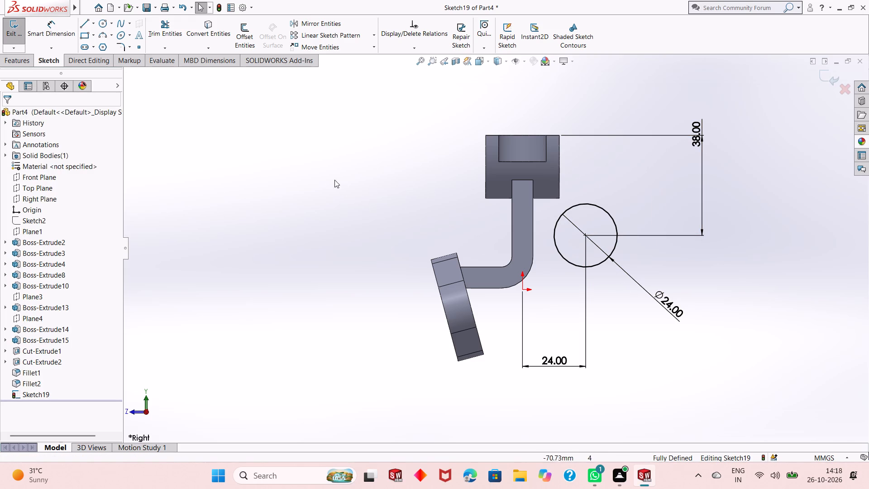
Draw a 12 mm horizontal line from the circle's top point toward the arm, and a 2 mm vertical line up to the head's bottom edge.
{"action": "left_click", "coordinate": [83, 19]}
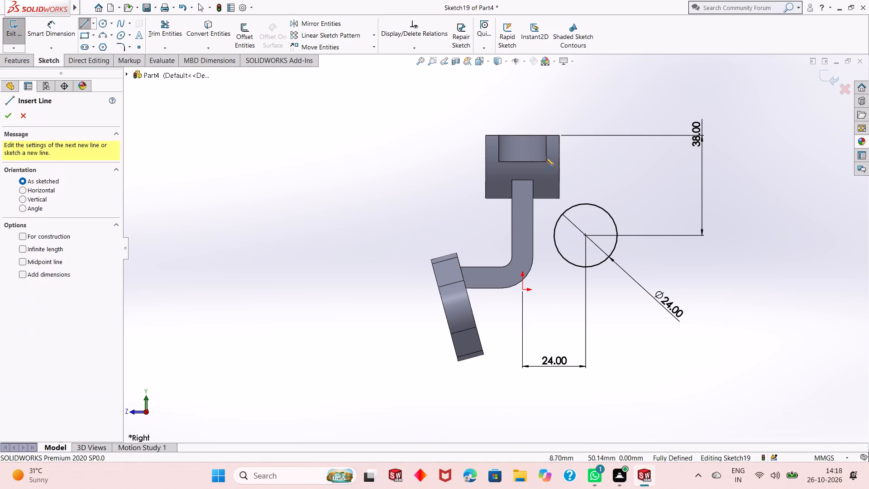
{"action": "scroll", "coordinate": [563, 188], "scroll_direction": "down", "scroll_amount": 2}
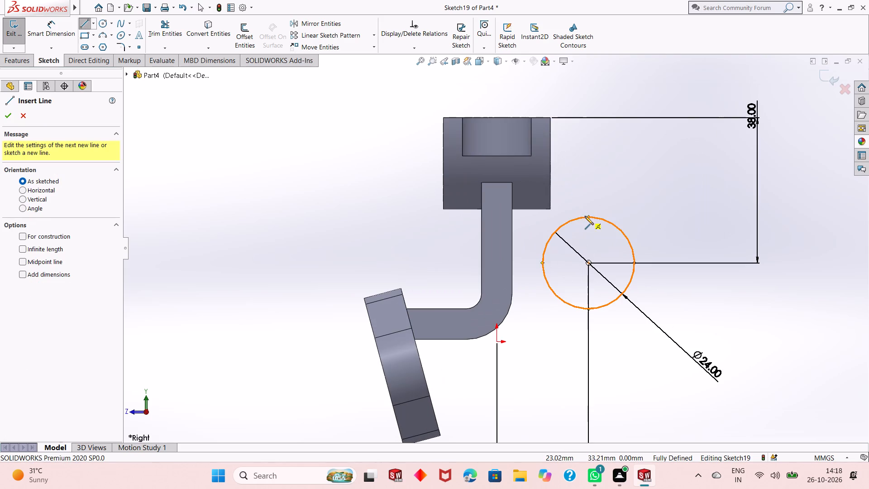
{"action": "left_click", "coordinate": [588, 217]}
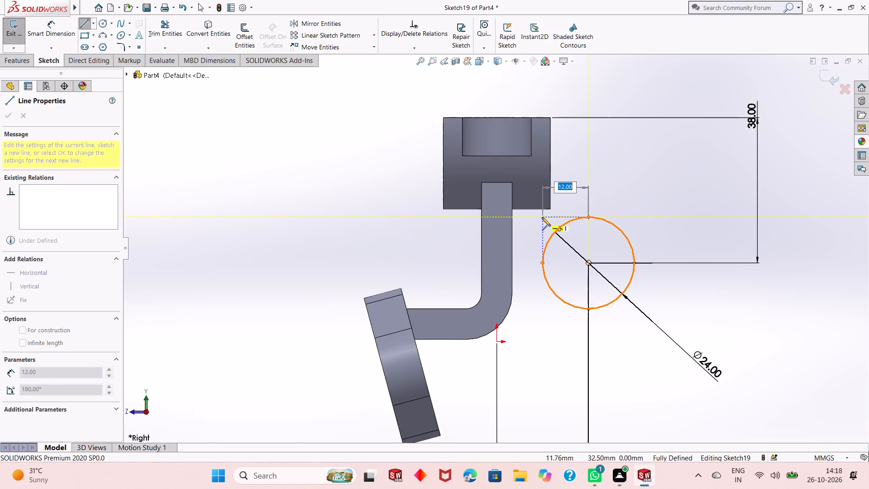
{"action": "left_click", "coordinate": [542, 217]}
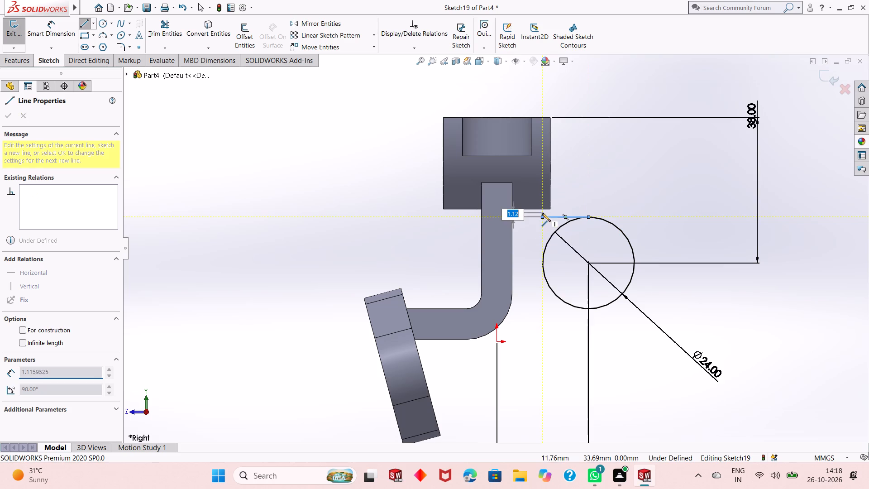
{"action": "left_click", "coordinate": [541, 208]}
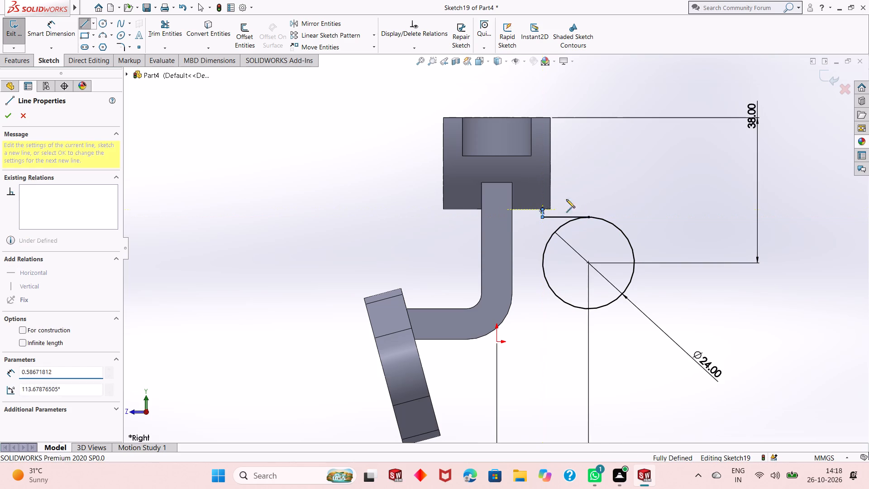
{"action": "right_click", "coordinate": [588, 192]}
{"action": "left_click", "coordinate": [599, 194]}
Fillet the corner between the short vertical line and the 12 mm horizontal line with a 1 mm radius.
{"action": "scroll", "coordinate": [550, 214], "scroll_direction": "down", "scroll_amount": 4}
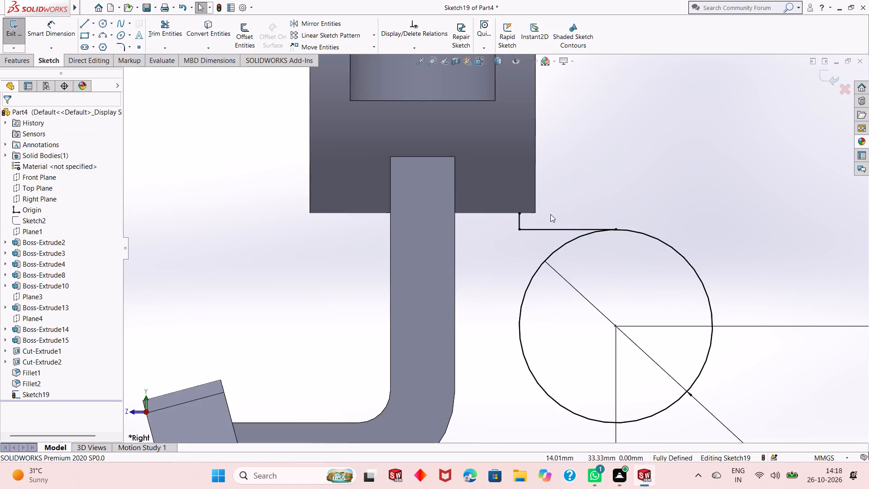
{"action": "scroll", "coordinate": [530, 211], "scroll_direction": "down", "scroll_amount": 3}
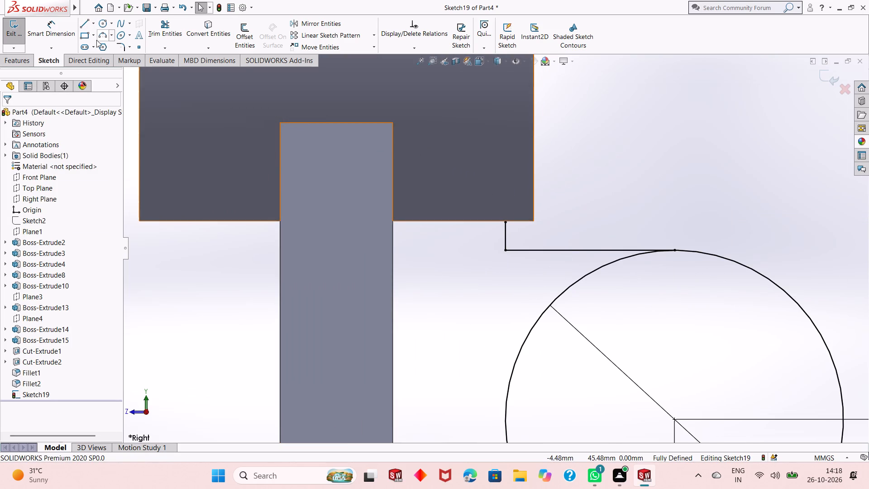
{"action": "left_click", "coordinate": [124, 48]}
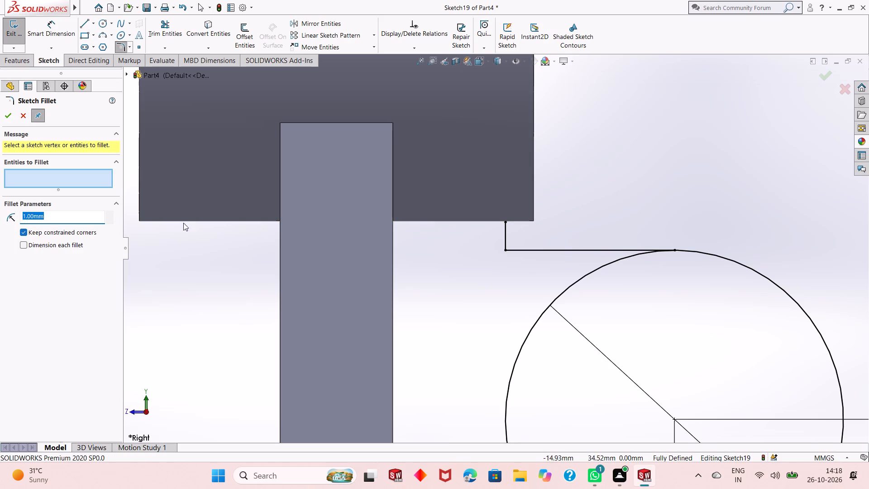
{"action": "left_click", "coordinate": [504, 235]}
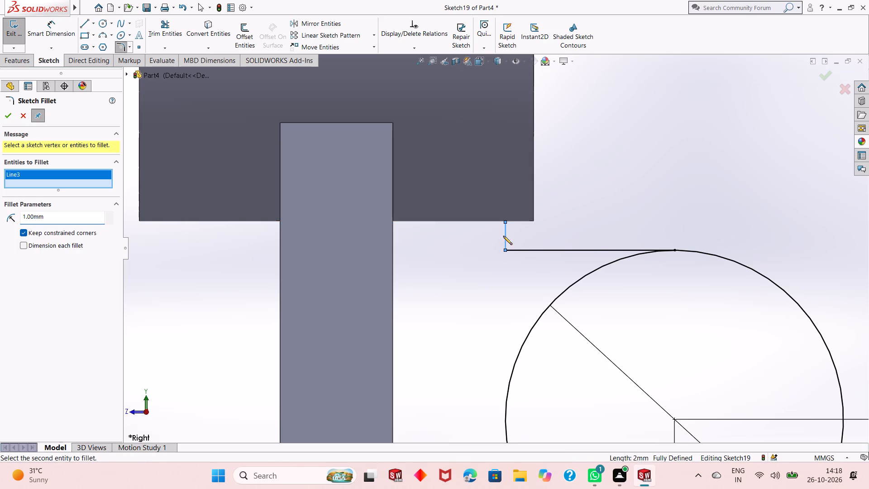
{"action": "left_click", "coordinate": [520, 248]}
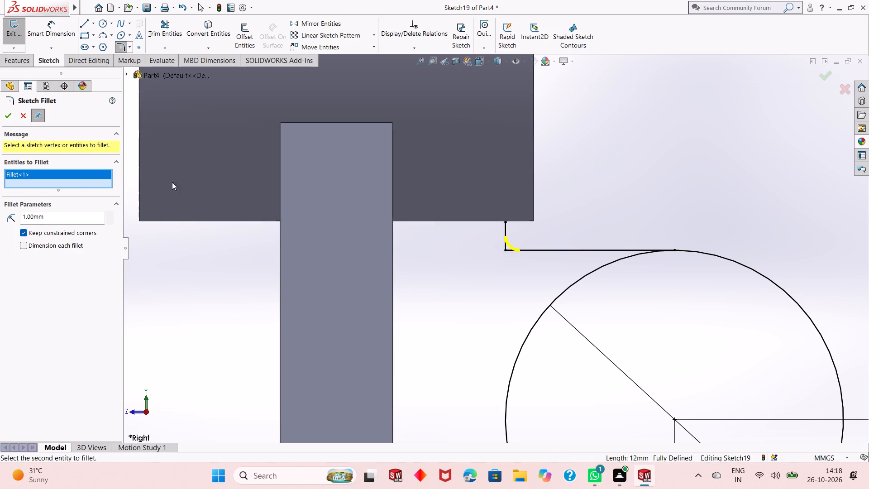
{"action": "left_click", "coordinate": [3, 117]}
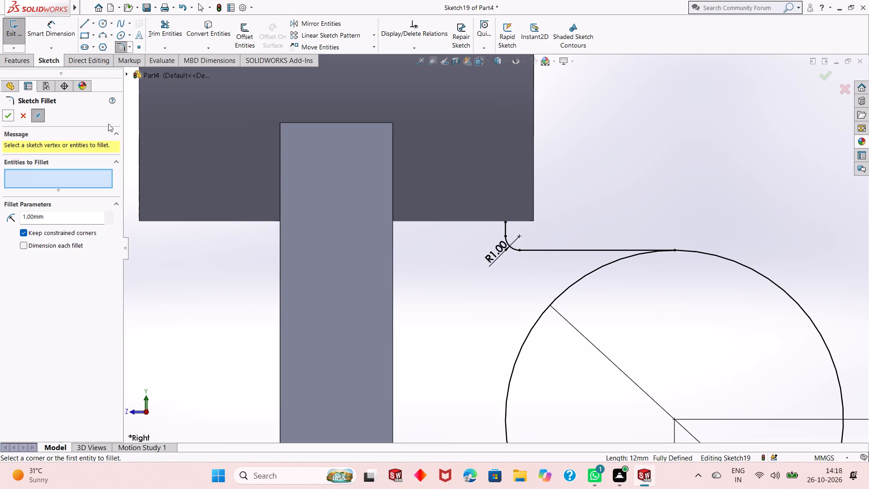
{"action": "scroll", "coordinate": [438, 234], "scroll_direction": "up", "scroll_amount": 2}
{"action": "scroll", "coordinate": [538, 274], "scroll_direction": "up", "scroll_amount": 3}
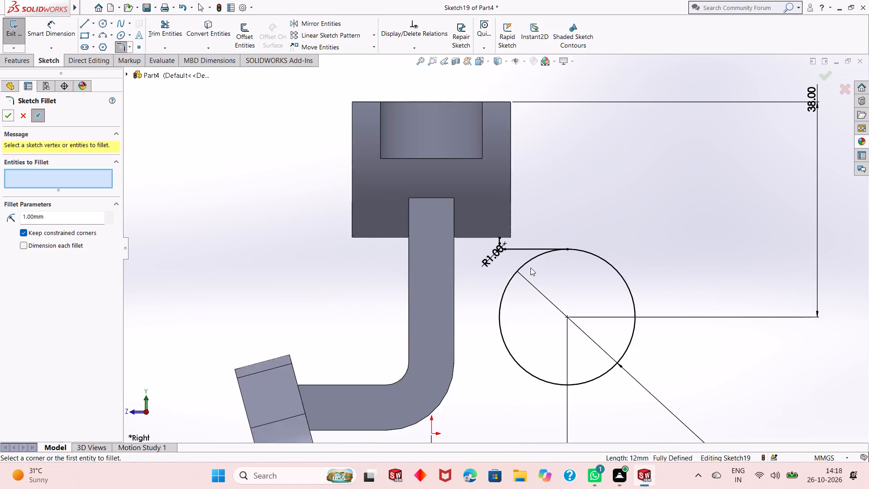
{"action": "scroll", "coordinate": [524, 269], "scroll_direction": "up", "scroll_amount": 3}
{"action": "scroll", "coordinate": [507, 358], "scroll_direction": "up", "scroll_amount": 2}
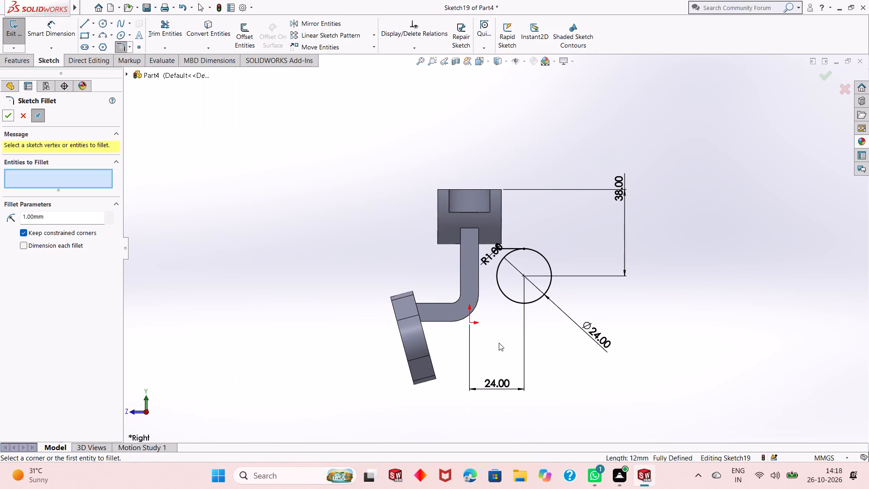
{"action": "scroll", "coordinate": [495, 331], "scroll_direction": "down", "scroll_amount": 2}
{"action": "scroll", "coordinate": [497, 271], "scroll_direction": "down", "scroll_amount": 1}
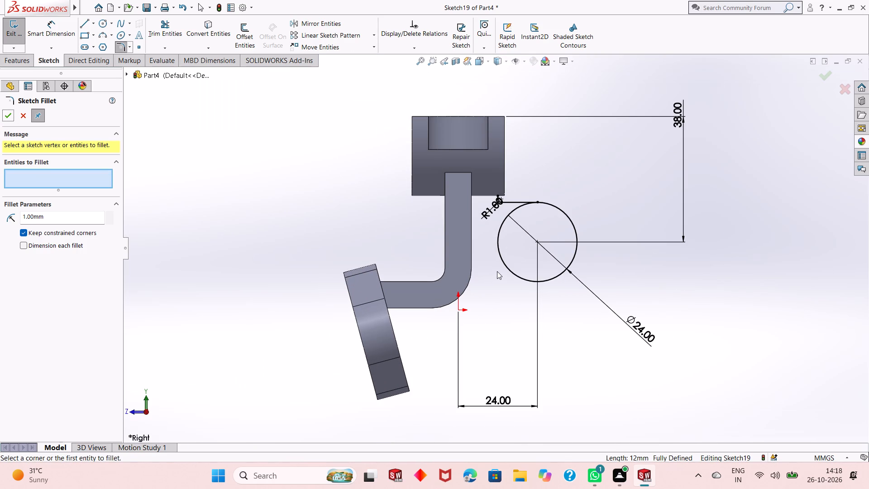
{"action": "scroll", "coordinate": [472, 312], "scroll_direction": "down", "scroll_amount": 2}
{"action": "scroll", "coordinate": [472, 312], "scroll_direction": "up", "scroll_amount": 1}
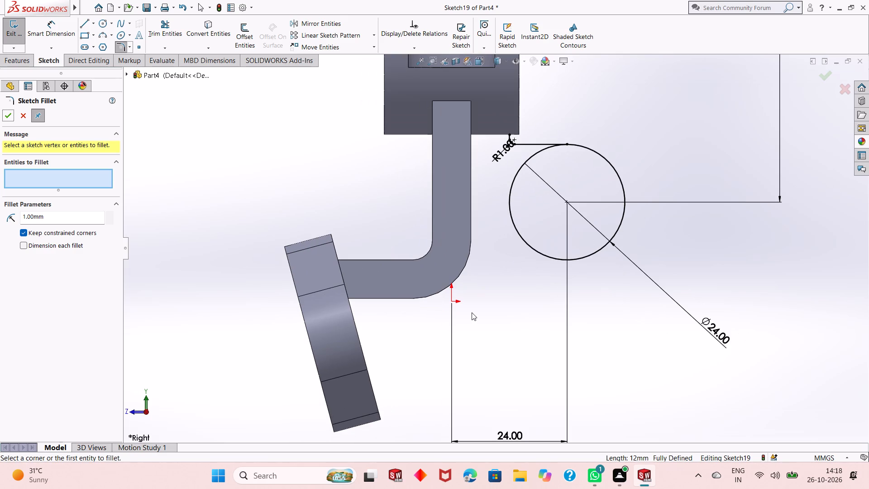
{"action": "left_click", "coordinate": [6, 118]}
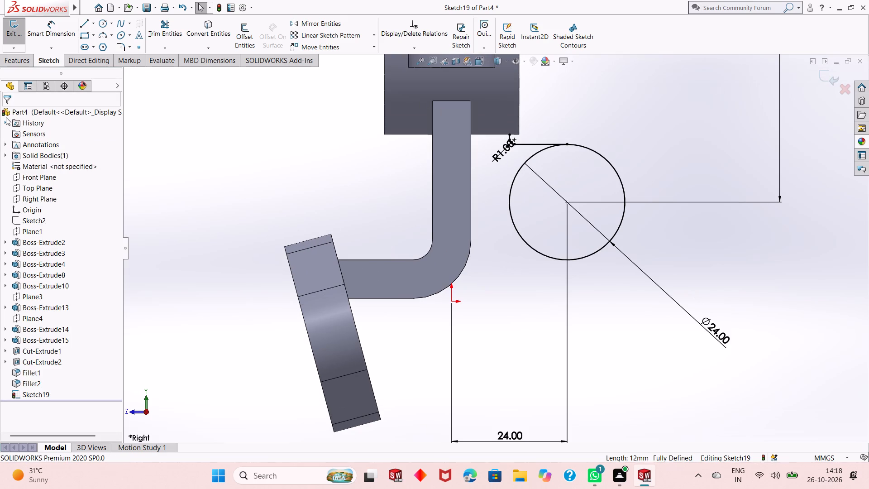
Draw a horizontal line about 19 mm long from the tilted plate's edge to below the origin, and a sloped line on to the circle's lower arc.
{"action": "scroll", "coordinate": [501, 153], "scroll_direction": "down", "scroll_amount": 2}
{"action": "scroll", "coordinate": [517, 192], "scroll_direction": "up", "scroll_amount": 4}
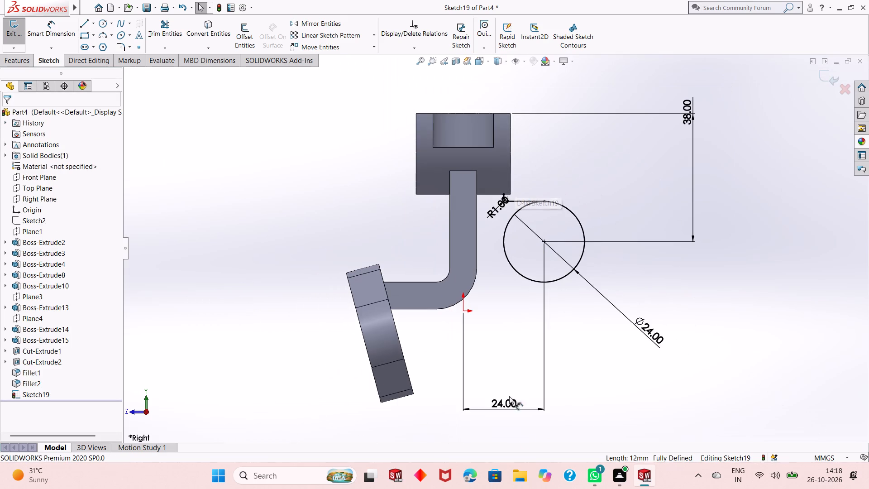
{"action": "scroll", "coordinate": [489, 321], "scroll_direction": "down", "scroll_amount": 2}
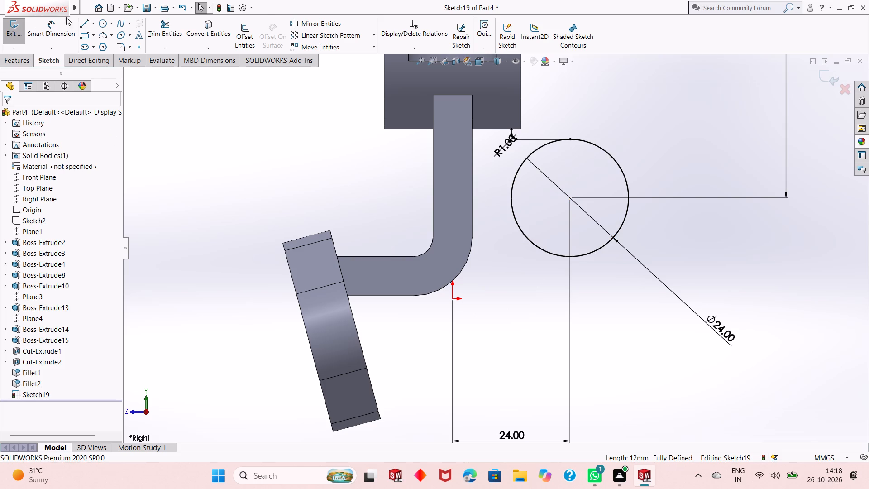
{"action": "left_click", "coordinate": [87, 28]}
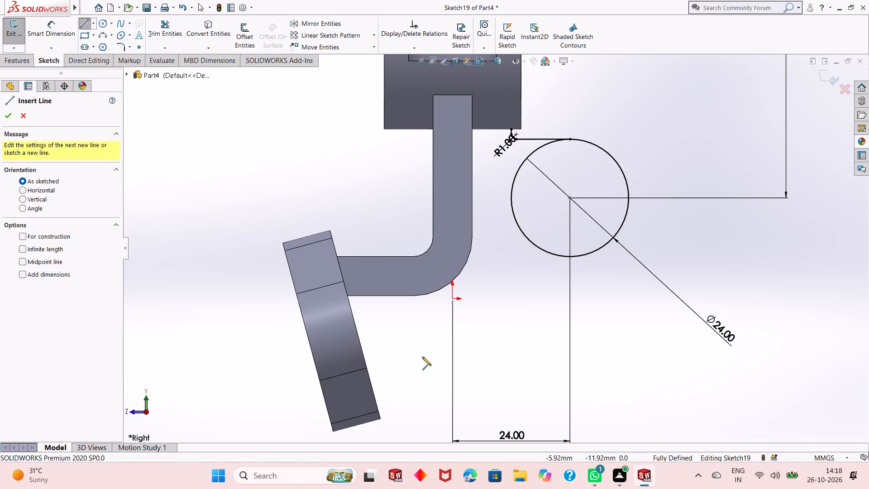
{"action": "left_click", "coordinate": [360, 342]}
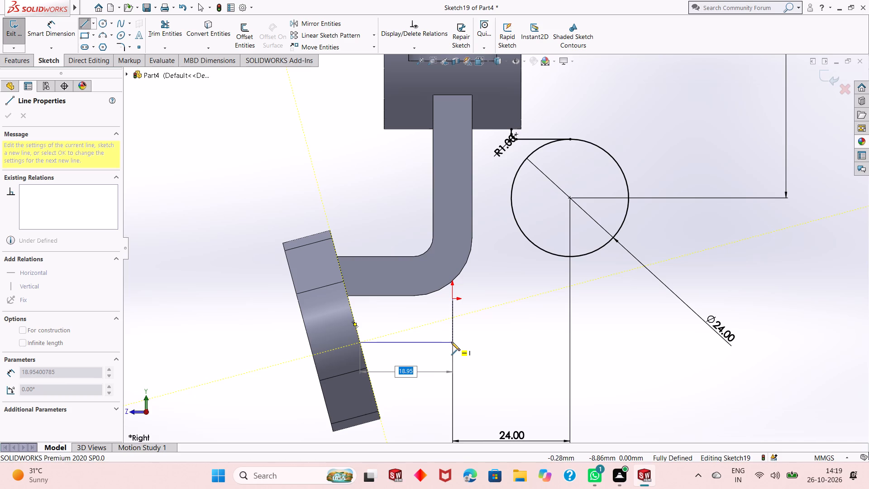
{"action": "left_click", "coordinate": [452, 342]}
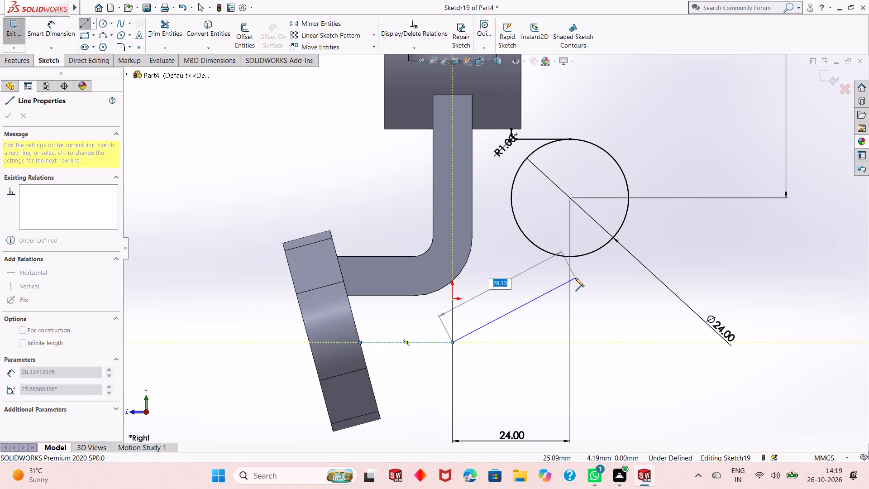
{"action": "left_click", "coordinate": [602, 247]}
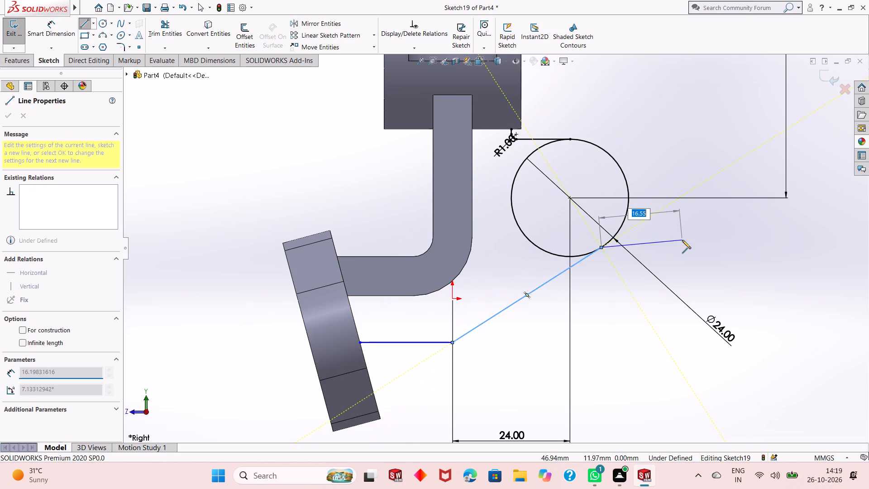
{"action": "right_click", "coordinate": [683, 240]}
{"action": "left_click", "coordinate": [693, 243]}
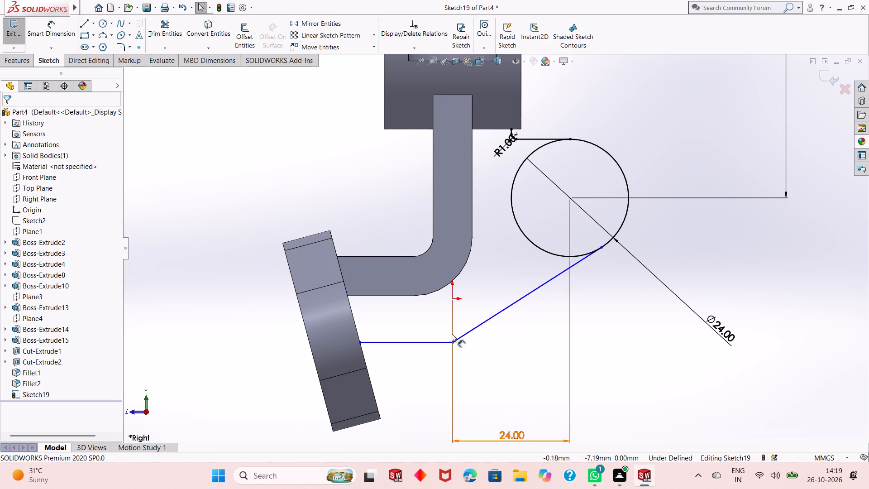
Dimension the vertical distance between the arm's bottom edge and the lower horizontal line as 10 mm.
{"action": "scroll", "coordinate": [451, 333], "scroll_direction": "down", "scroll_amount": 3}
{"action": "scroll", "coordinate": [483, 318], "scroll_direction": "up", "scroll_amount": 3}
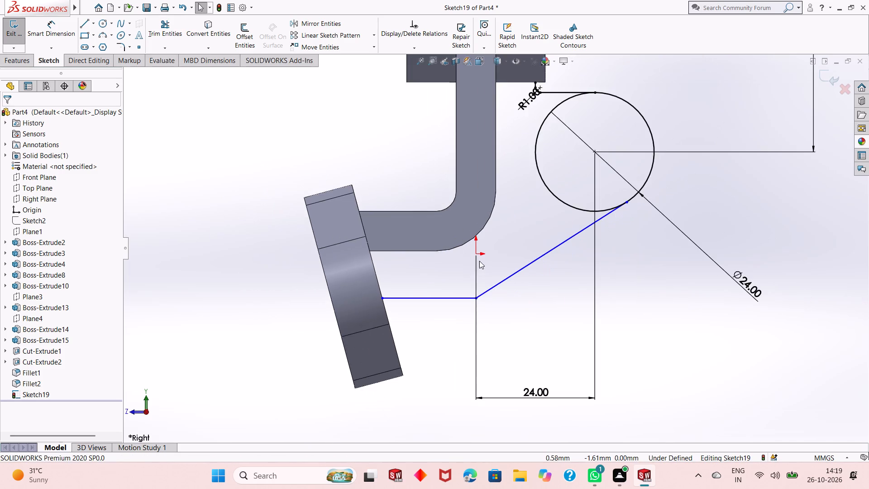
{"action": "scroll", "coordinate": [479, 261], "scroll_direction": "down", "scroll_amount": 2}
{"action": "scroll", "coordinate": [487, 331], "scroll_direction": "up", "scroll_amount": 3}
{"action": "scroll", "coordinate": [503, 239], "scroll_direction": "down", "scroll_amount": 2}
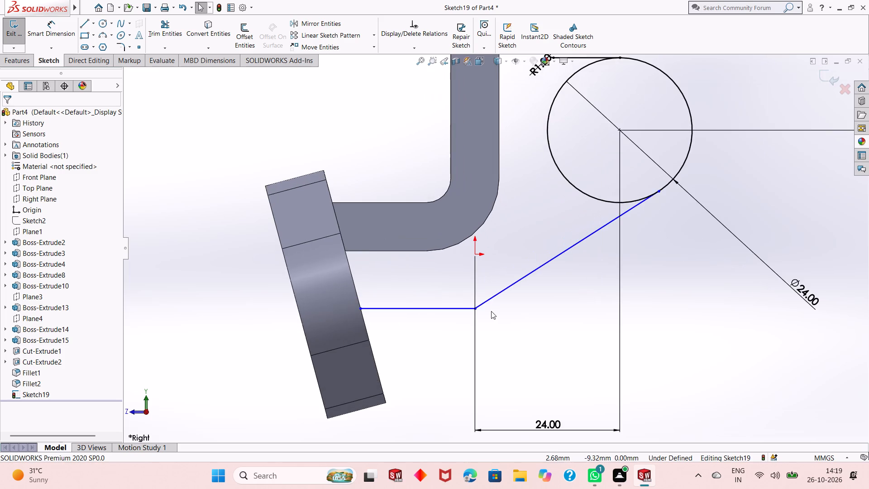
{"action": "scroll", "coordinate": [491, 312], "scroll_direction": "up", "scroll_amount": 1}
{"action": "scroll", "coordinate": [497, 262], "scroll_direction": "down", "scroll_amount": 1}
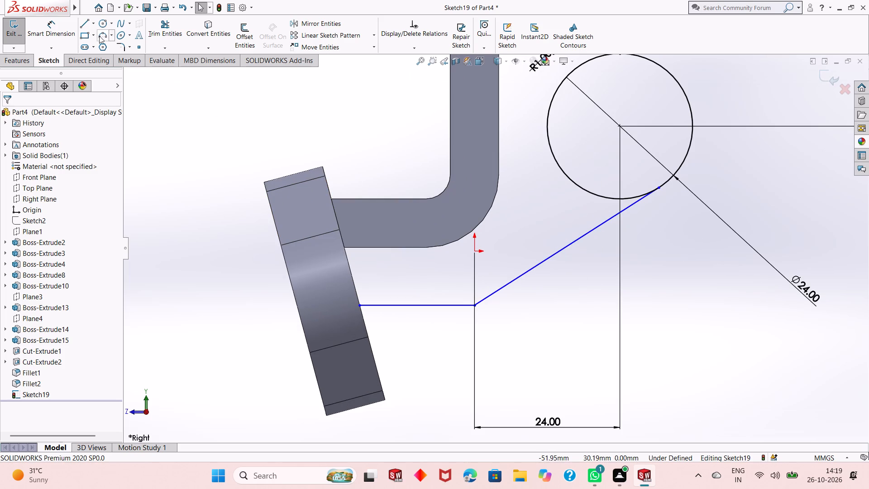
{"action": "left_click", "coordinate": [54, 27]}
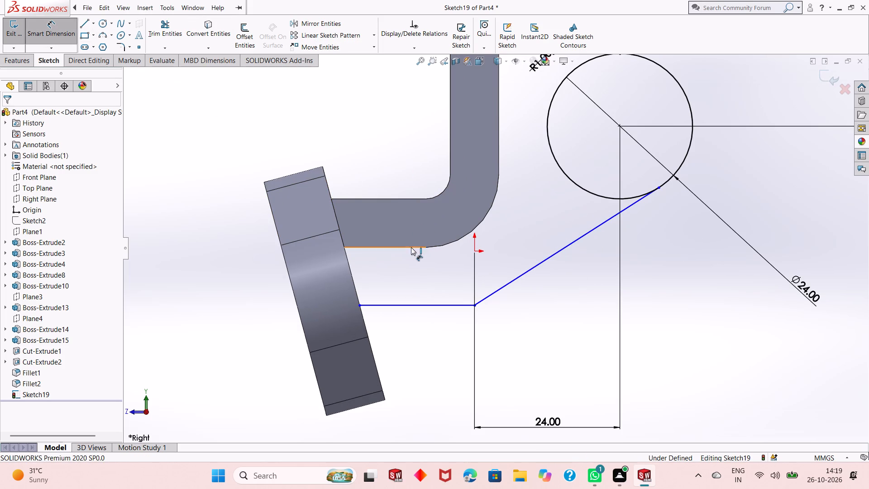
{"action": "left_click", "coordinate": [411, 248]}
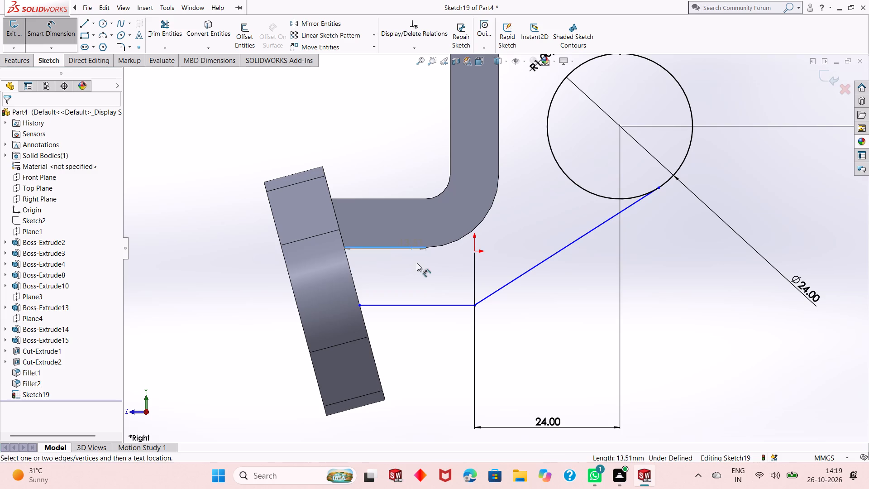
{"action": "left_click", "coordinate": [423, 303]}
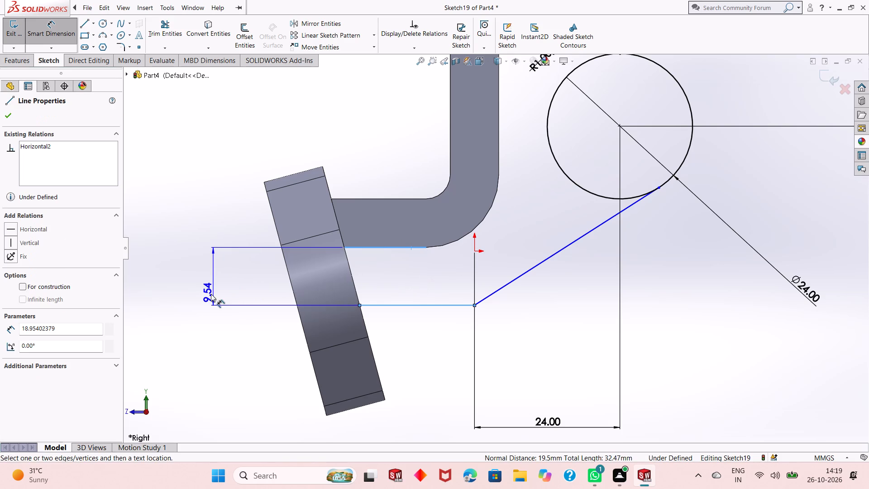
{"action": "left_click", "coordinate": [210, 294]}
{"action": "key", "text": "8"}
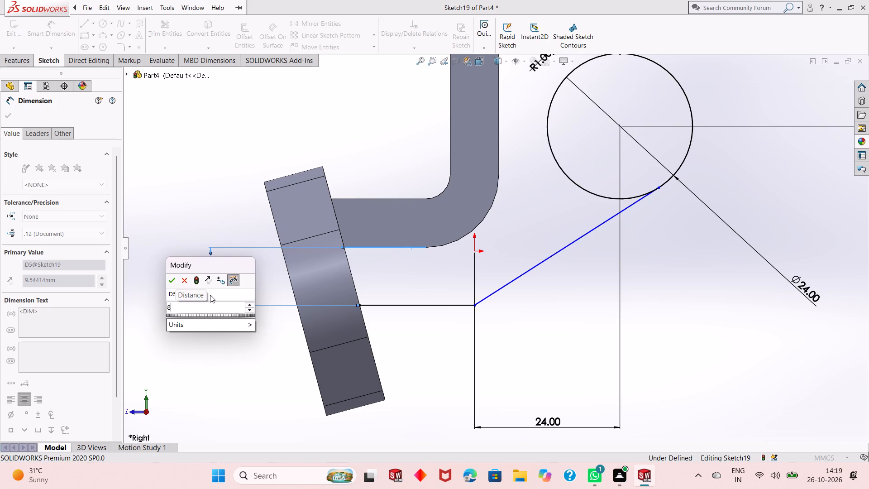
{"action": "key", "text": "BackSpace"}
{"action": "type", "text": "10"}
{"action": "key", "text": "Return"}
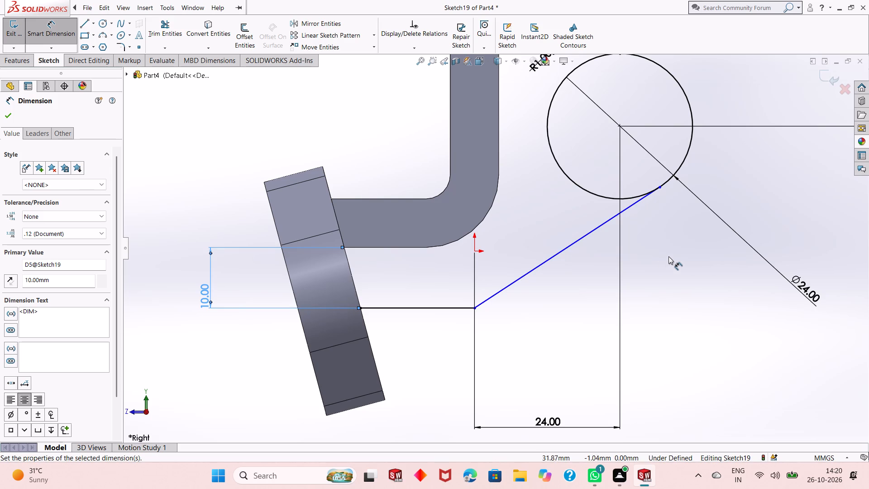
{"action": "right_click", "coordinate": [726, 155]}
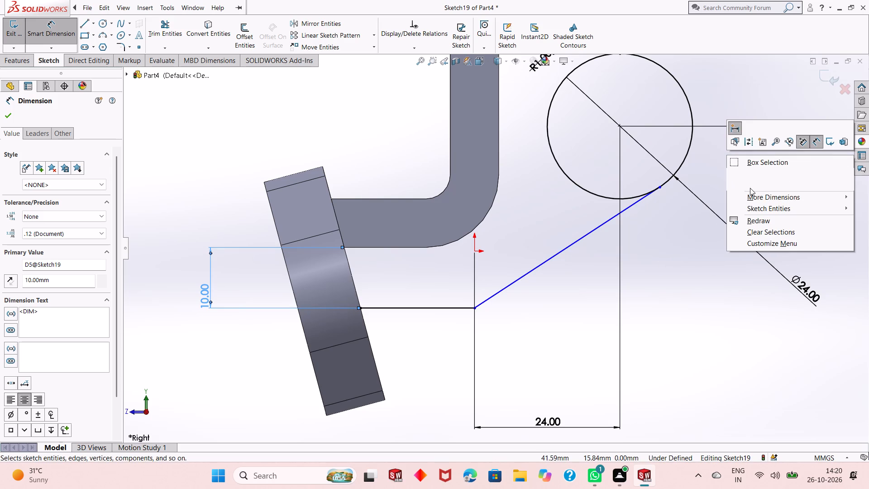
{"action": "left_click", "coordinate": [750, 182]}
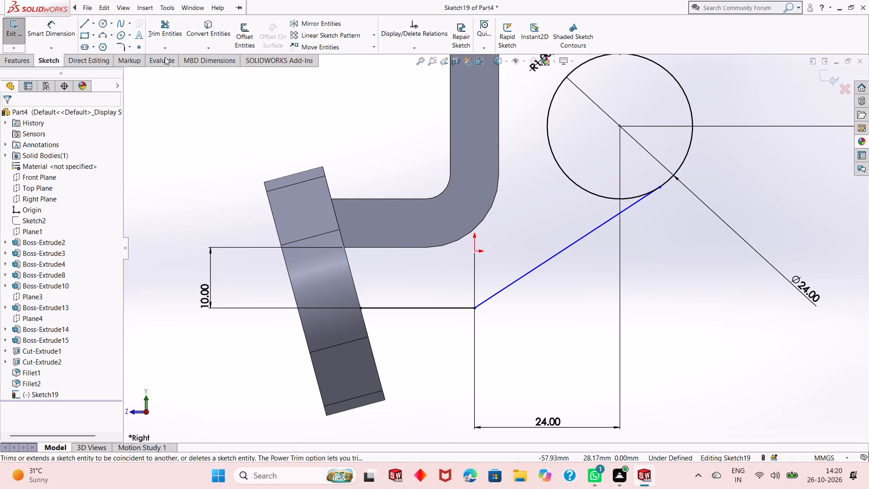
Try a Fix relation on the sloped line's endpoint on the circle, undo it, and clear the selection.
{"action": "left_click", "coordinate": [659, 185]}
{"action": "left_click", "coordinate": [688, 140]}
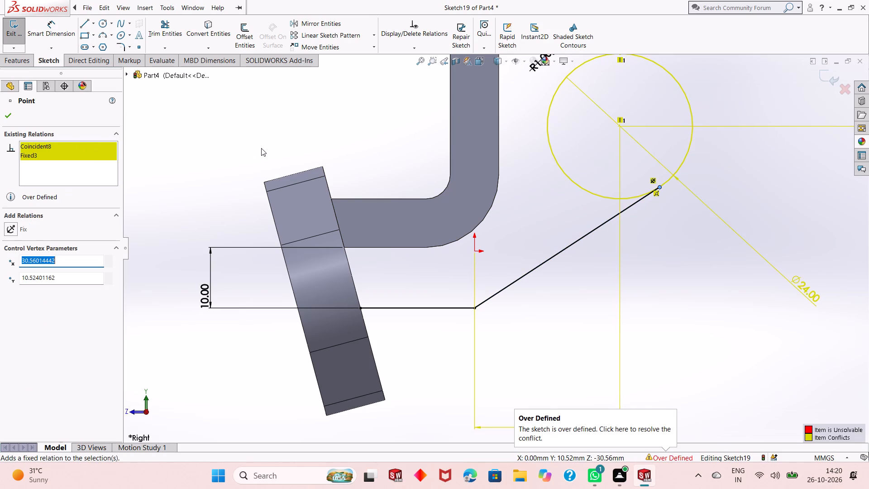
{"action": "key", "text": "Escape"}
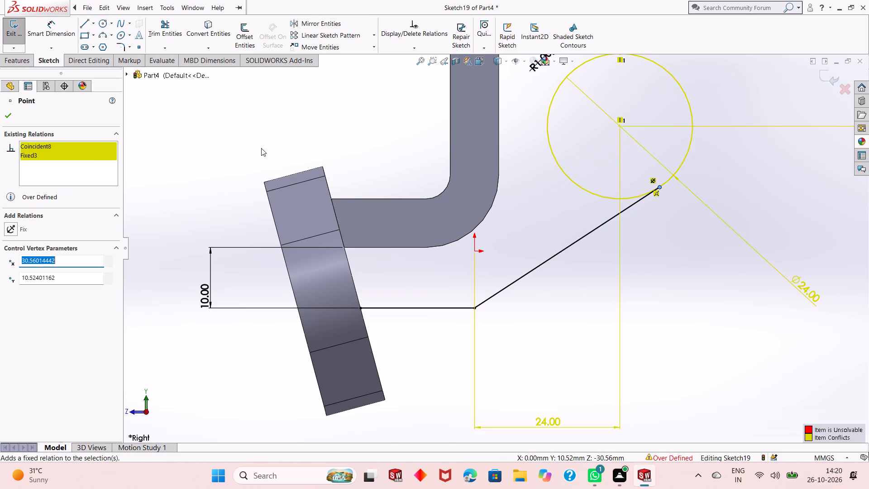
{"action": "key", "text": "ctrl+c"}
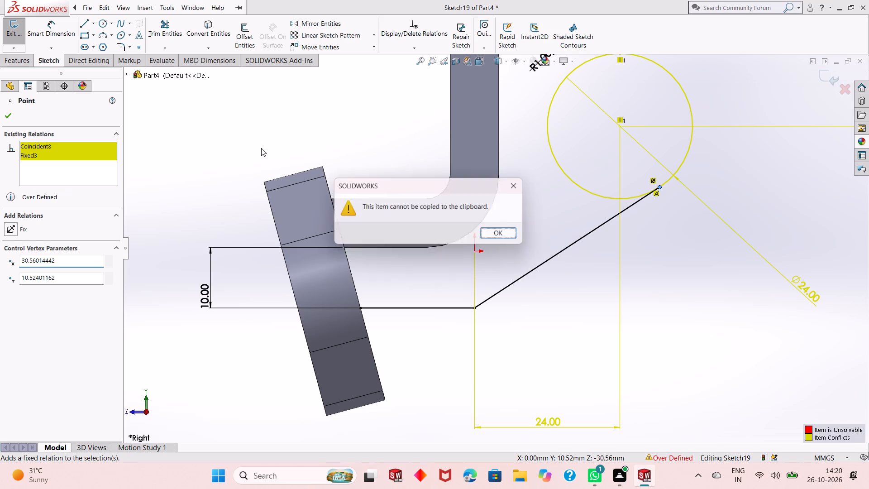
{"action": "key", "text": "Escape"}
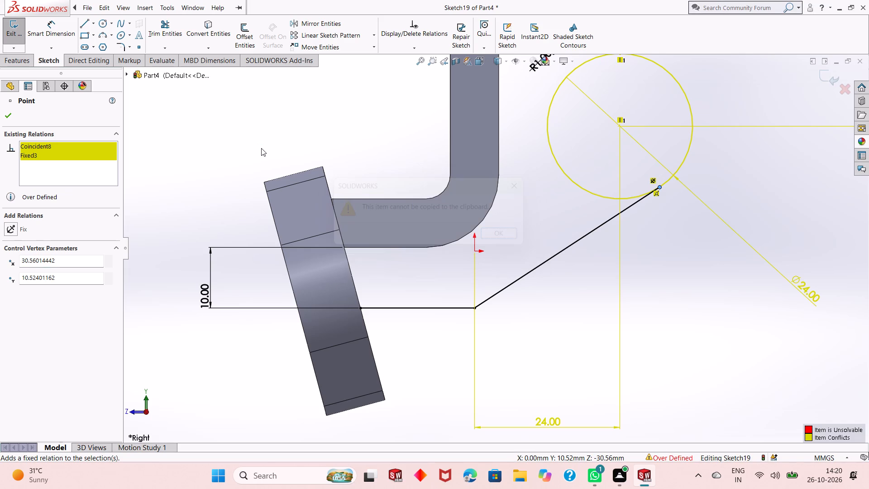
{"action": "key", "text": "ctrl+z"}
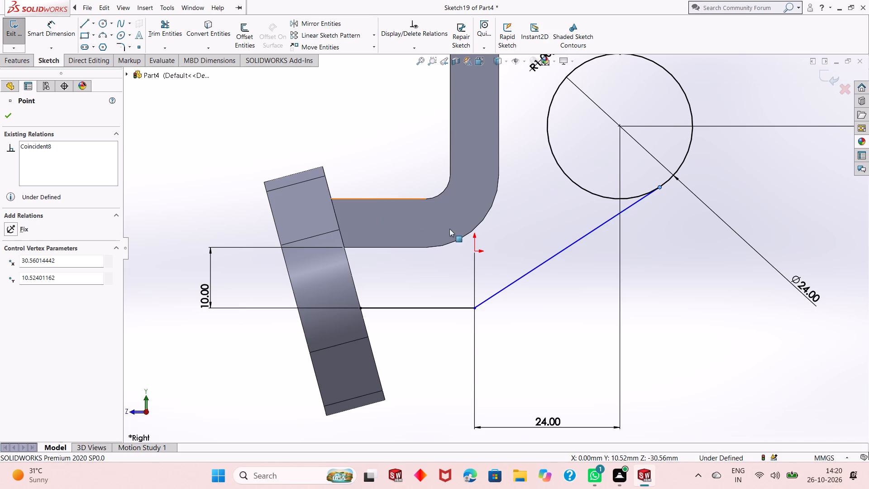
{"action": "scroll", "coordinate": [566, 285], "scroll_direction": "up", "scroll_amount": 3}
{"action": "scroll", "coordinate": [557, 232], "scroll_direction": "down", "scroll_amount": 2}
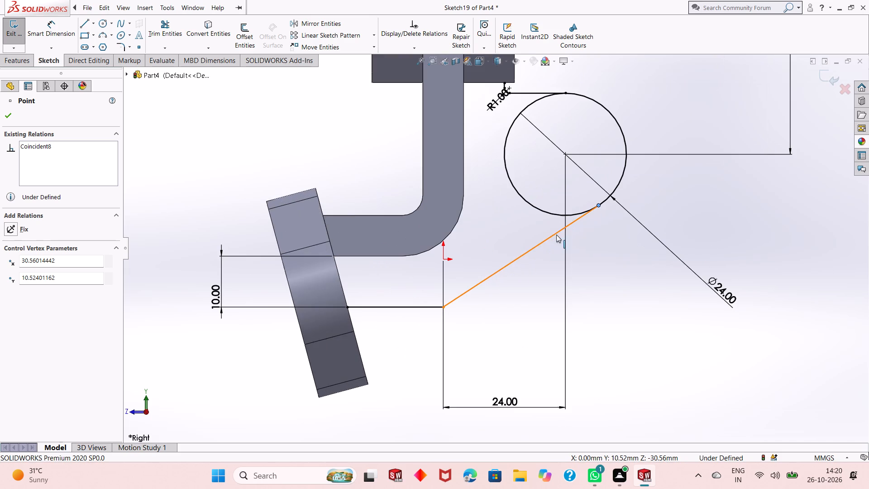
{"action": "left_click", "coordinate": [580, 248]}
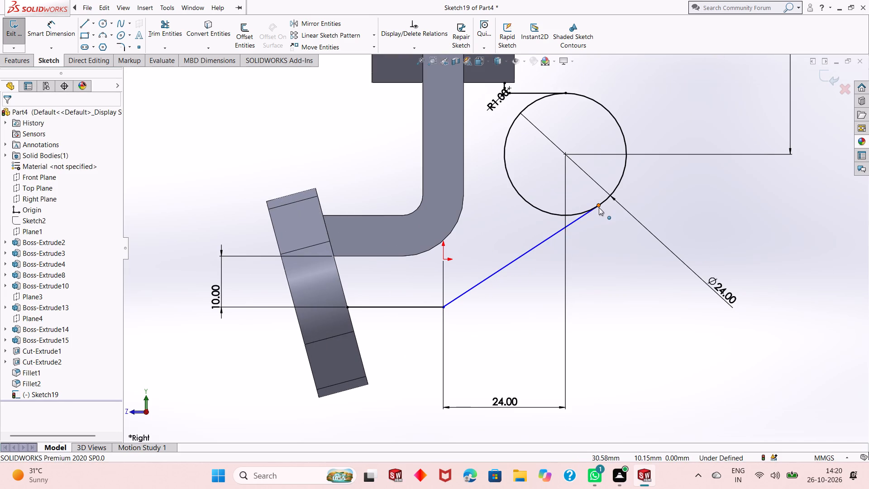
Examine how the sloped line's endpoint meets the circle's lower arc.
{"action": "scroll", "coordinate": [599, 207], "scroll_direction": "down", "scroll_amount": 3}
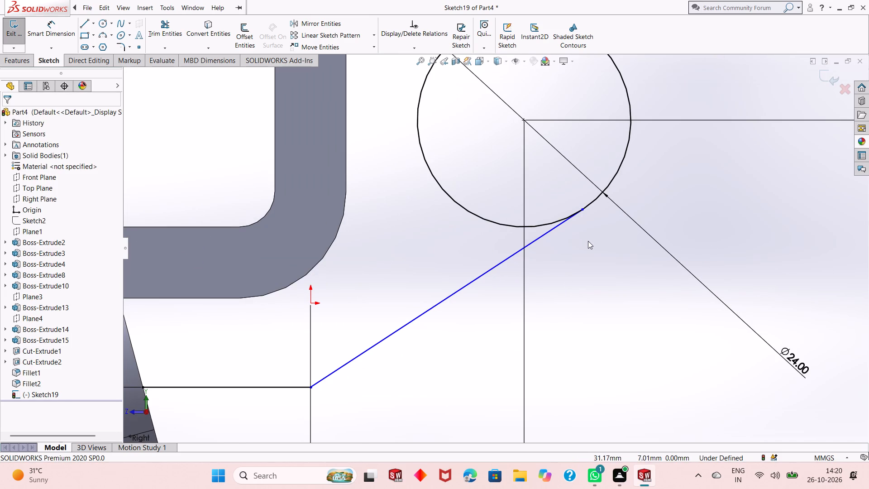
{"action": "scroll", "coordinate": [588, 245], "scroll_direction": "up", "scroll_amount": 2}
{"action": "scroll", "coordinate": [482, 242], "scroll_direction": "up", "scroll_amount": 1}
{"action": "scroll", "coordinate": [478, 245], "scroll_direction": "down", "scroll_amount": 1}
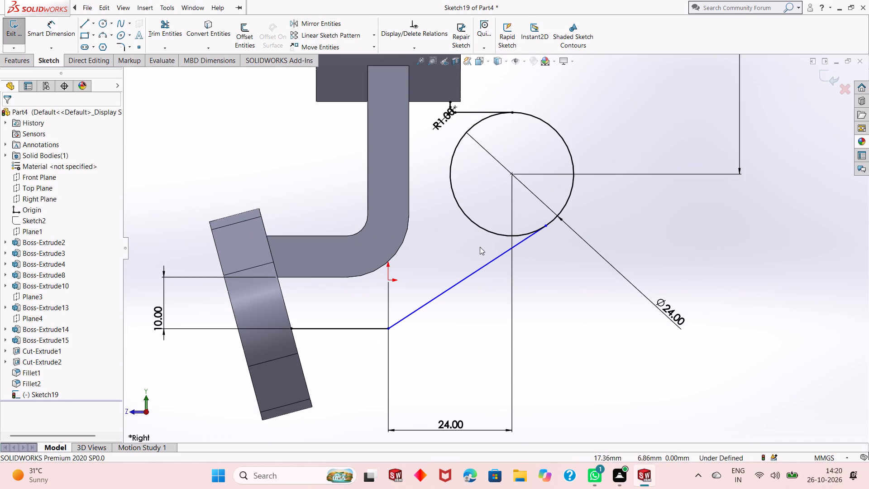
{"action": "left_click", "coordinate": [561, 224]}
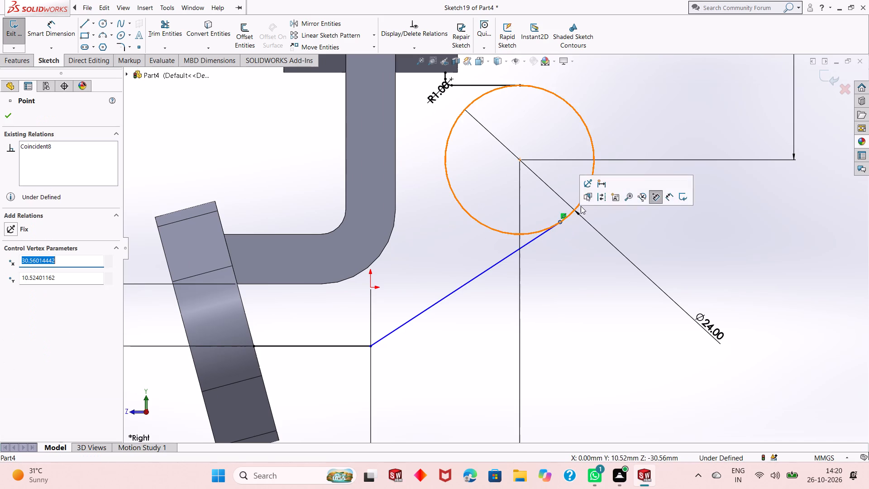
{"action": "left_click", "coordinate": [585, 241]}
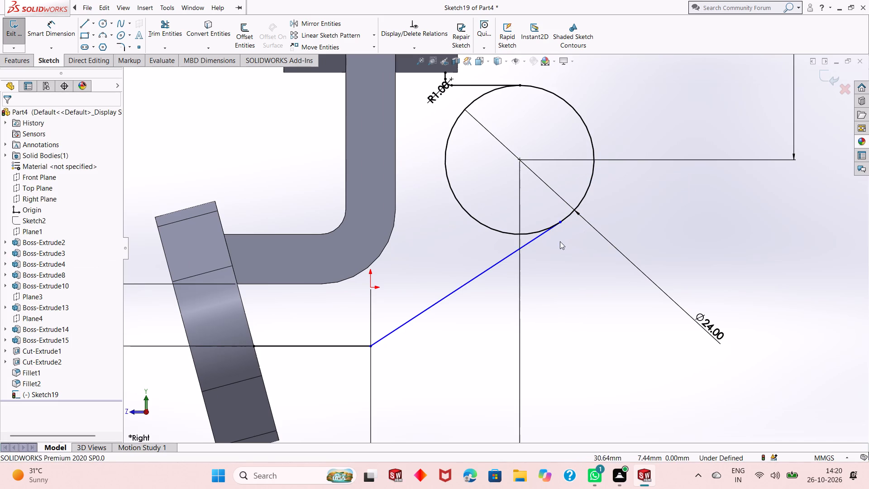
{"action": "scroll", "coordinate": [552, 226], "scroll_direction": "down", "scroll_amount": 3}
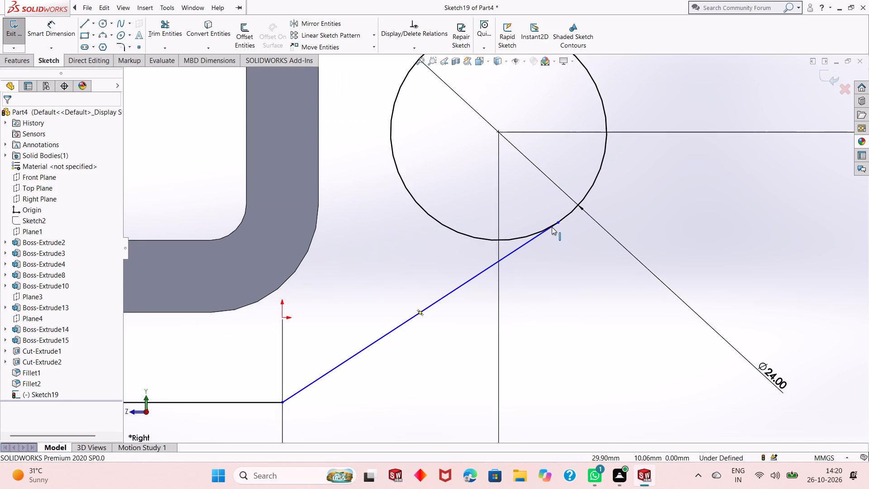
{"action": "scroll", "coordinate": [546, 232], "scroll_direction": "down", "scroll_amount": 13}
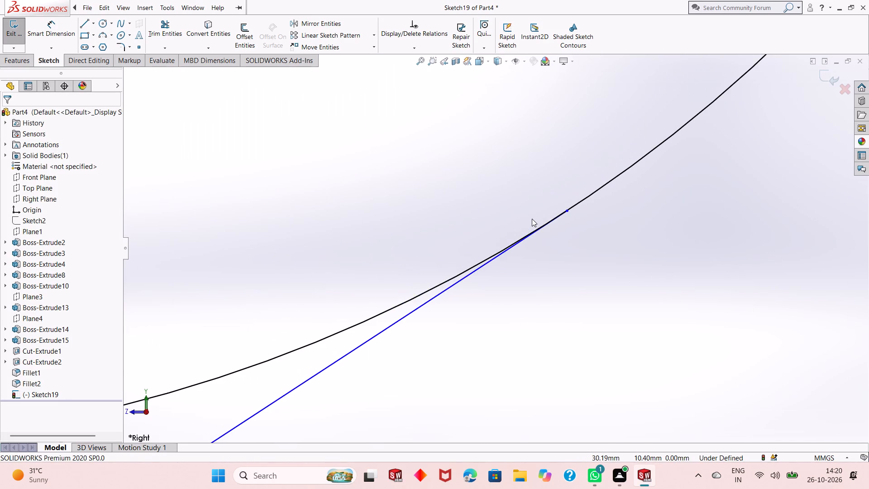
{"action": "scroll", "coordinate": [537, 232], "scroll_direction": "down", "scroll_amount": 6}
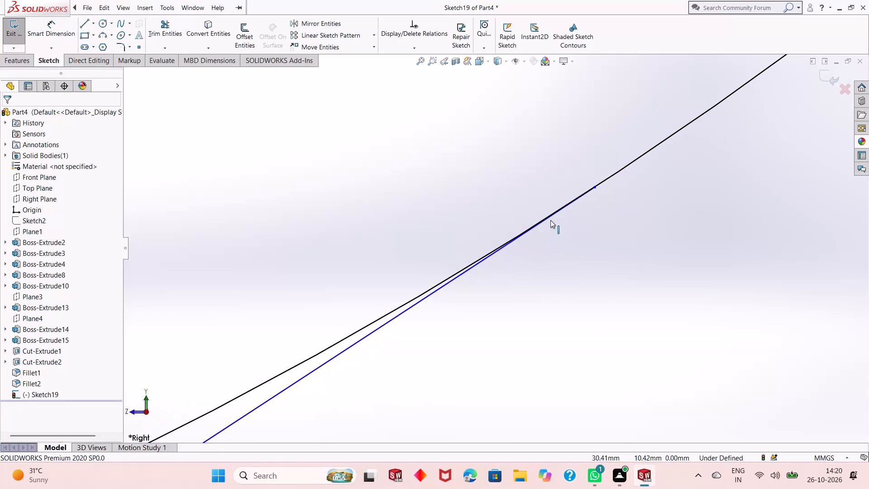
{"action": "scroll", "coordinate": [550, 220], "scroll_direction": "up", "scroll_amount": 17}
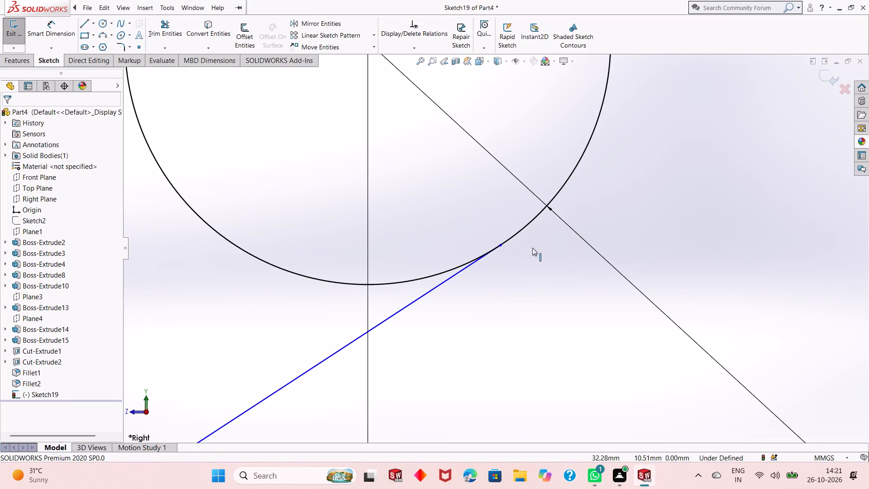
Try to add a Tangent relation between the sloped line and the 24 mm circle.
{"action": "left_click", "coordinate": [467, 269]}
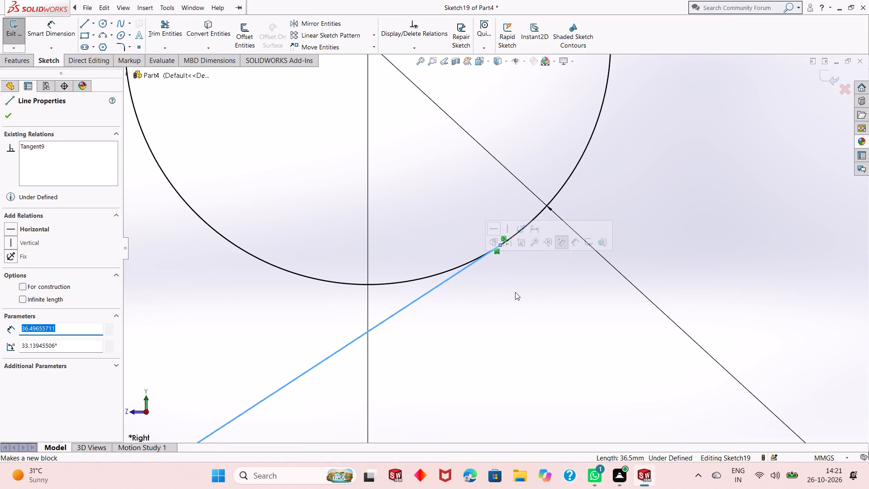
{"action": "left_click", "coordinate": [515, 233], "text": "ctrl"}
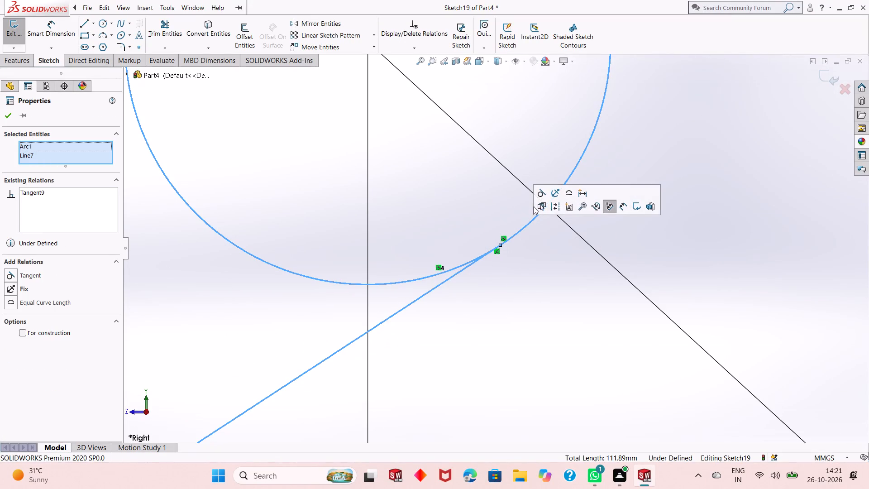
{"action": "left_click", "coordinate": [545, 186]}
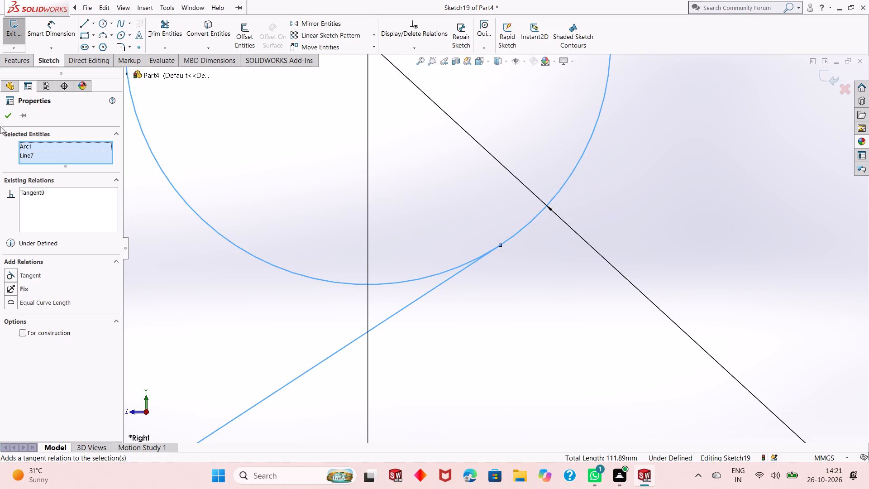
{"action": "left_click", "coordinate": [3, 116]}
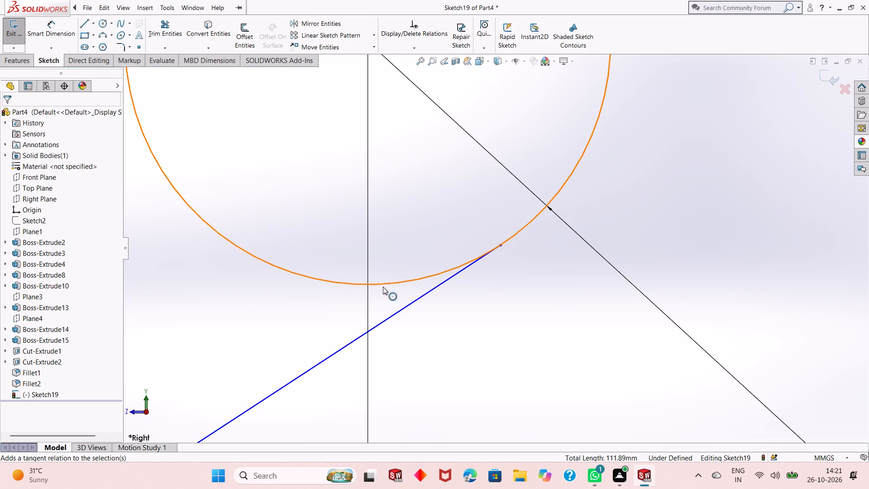
Apply a Fix relation to the corner point where the lower horizontal line meets the sloped line.
{"action": "scroll", "coordinate": [454, 302], "scroll_direction": "up", "scroll_amount": 9}
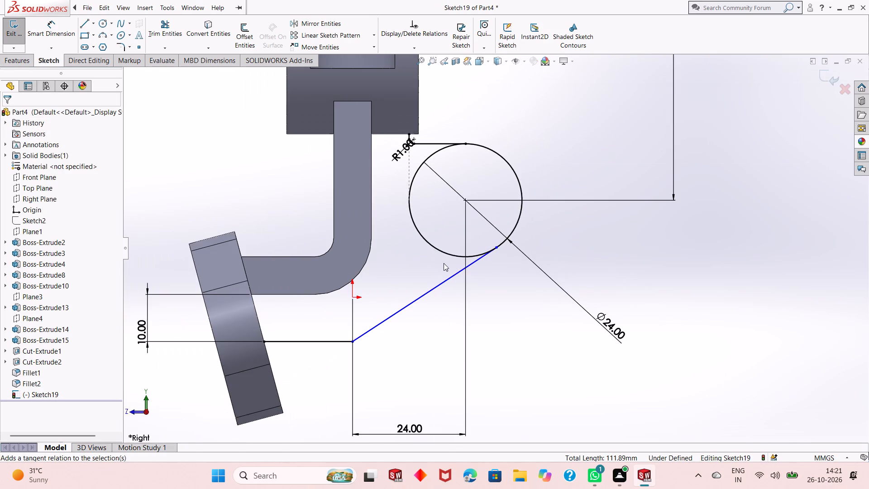
{"action": "scroll", "coordinate": [433, 240], "scroll_direction": "down", "scroll_amount": 1}
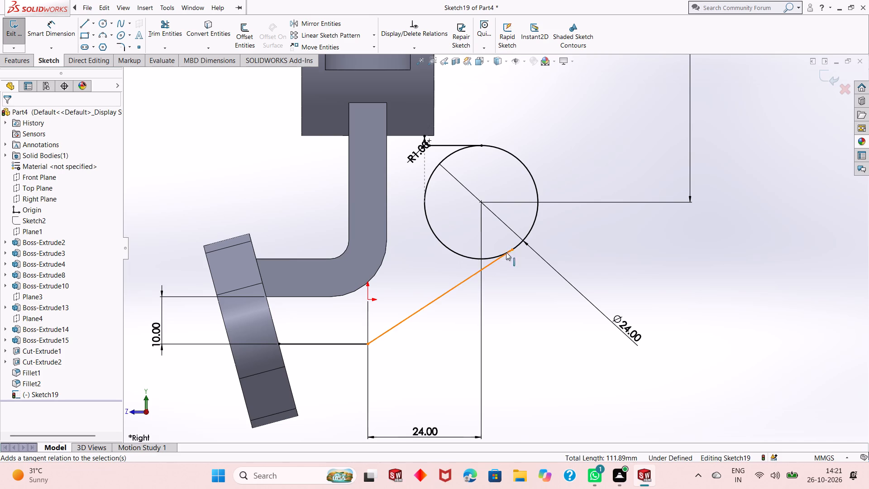
{"action": "scroll", "coordinate": [506, 249], "scroll_direction": "down", "scroll_amount": 5}
{"action": "scroll", "coordinate": [548, 329], "scroll_direction": "up", "scroll_amount": 6}
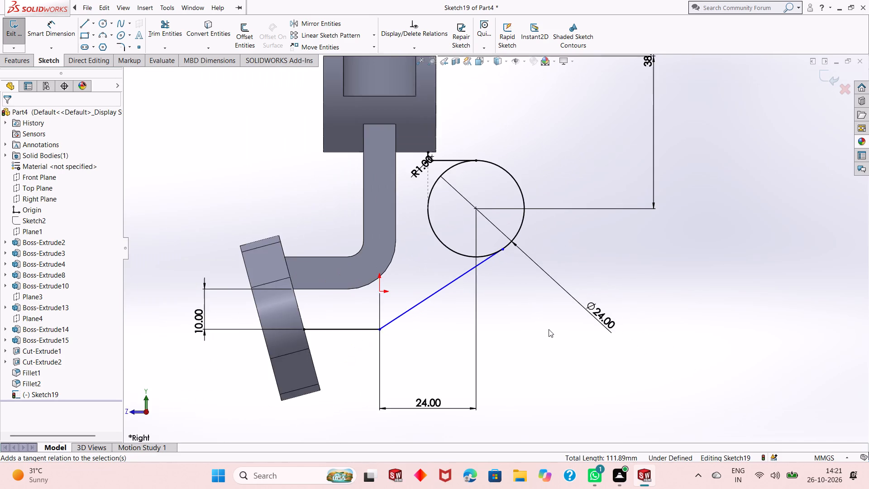
{"action": "scroll", "coordinate": [549, 329], "scroll_direction": "up", "scroll_amount": 1}
{"action": "scroll", "coordinate": [454, 230], "scroll_direction": "down", "scroll_amount": 1}
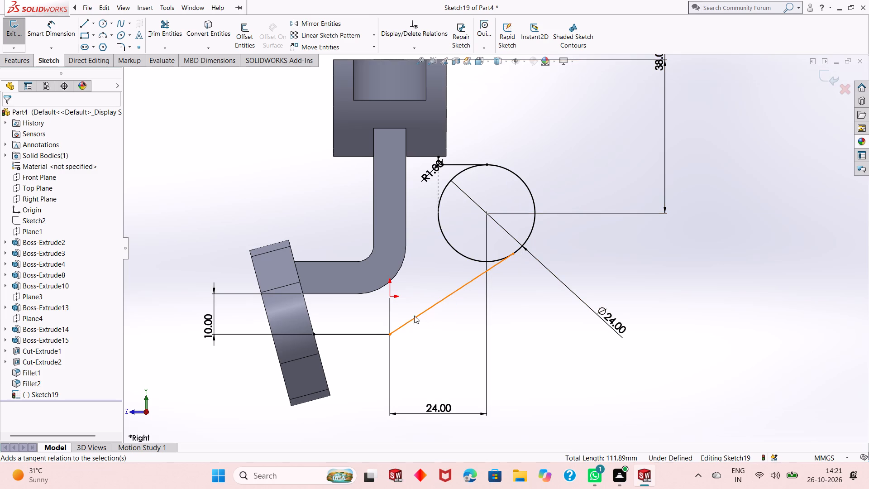
{"action": "left_click", "coordinate": [391, 335]}
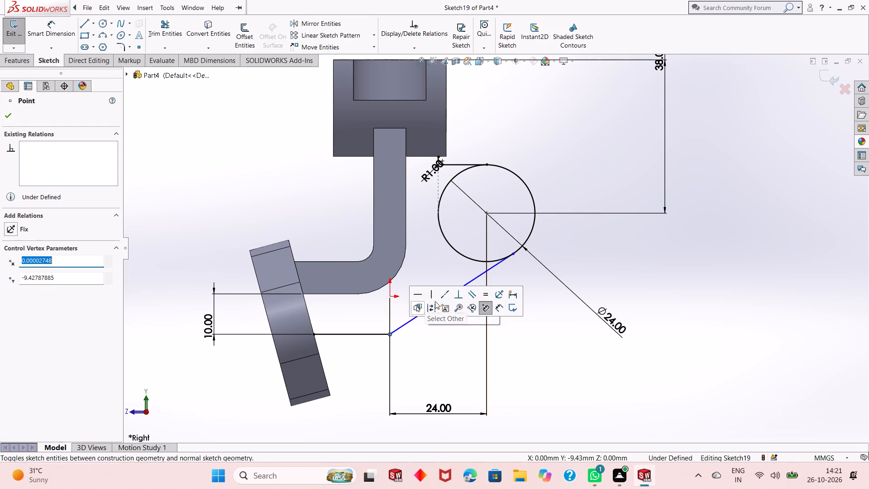
{"action": "left_click", "coordinate": [498, 297]}
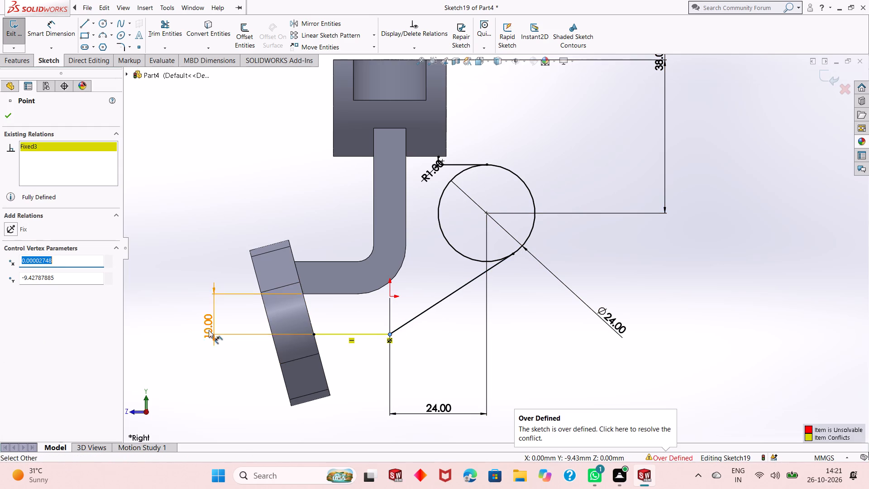
{"action": "left_click", "coordinate": [12, 115]}
Delete the 10 mm vertical dimension between the arm's bottom edge and the lower horizontal line.
{"action": "right_click", "coordinate": [206, 329]}
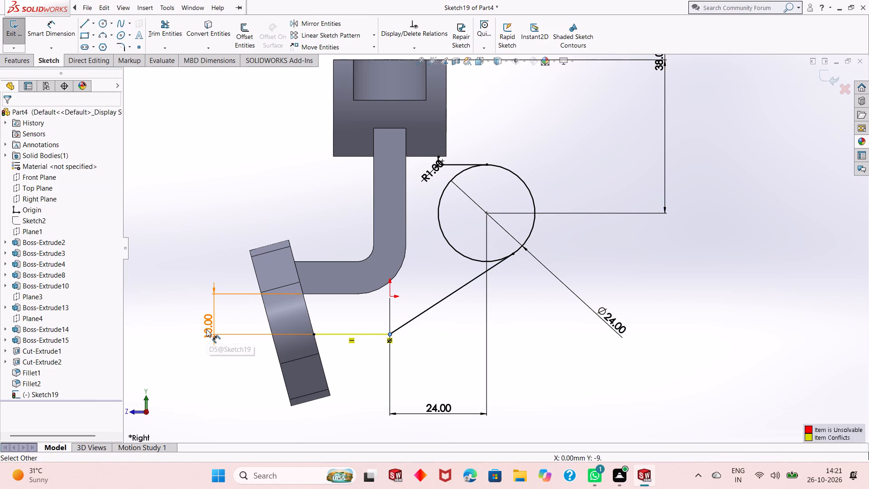
{"action": "left_click", "coordinate": [224, 353]}
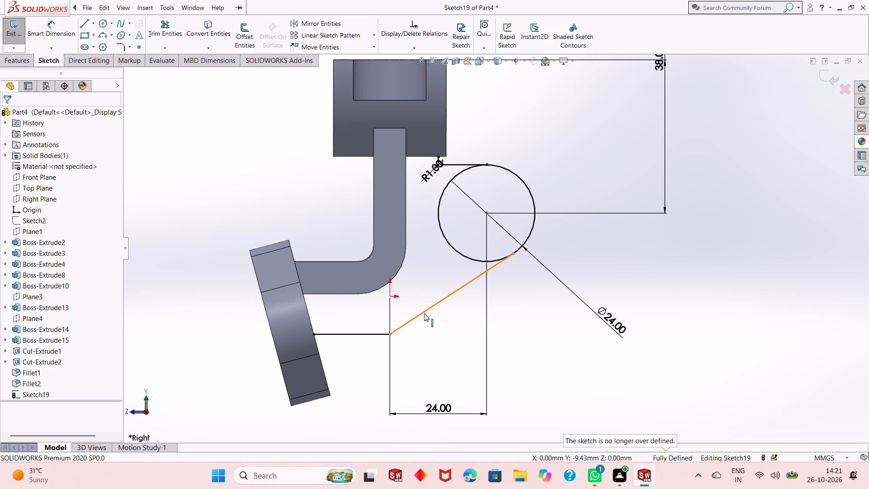
Trace the profile along the plate edge about 10.35 mm, the arm's underside, its 12 mm radius bend, up 22 mm and across 8 mm.
{"action": "left_click", "coordinate": [84, 19]}
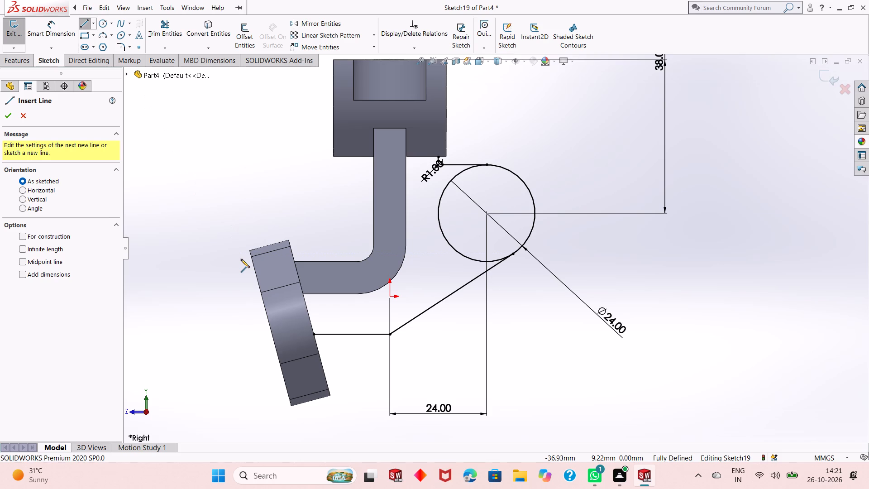
{"action": "left_click", "coordinate": [314, 334]}
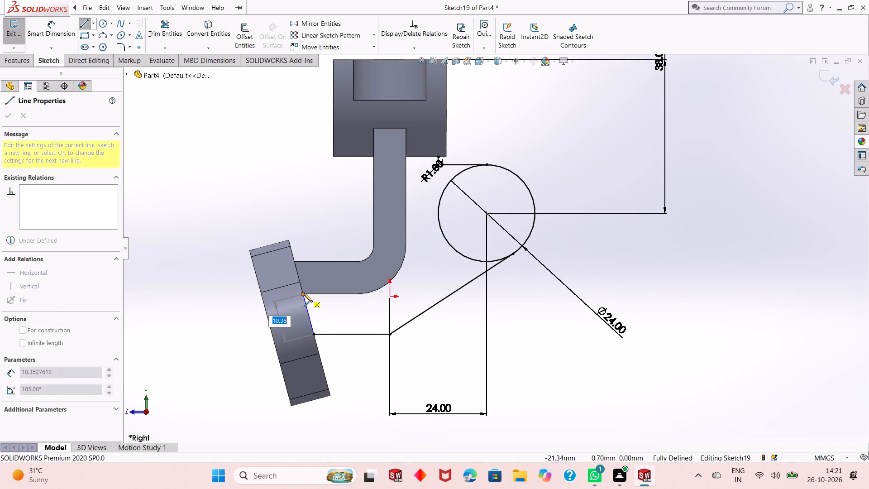
{"action": "left_click", "coordinate": [304, 293]}
{"action": "left_click", "coordinate": [358, 295]}
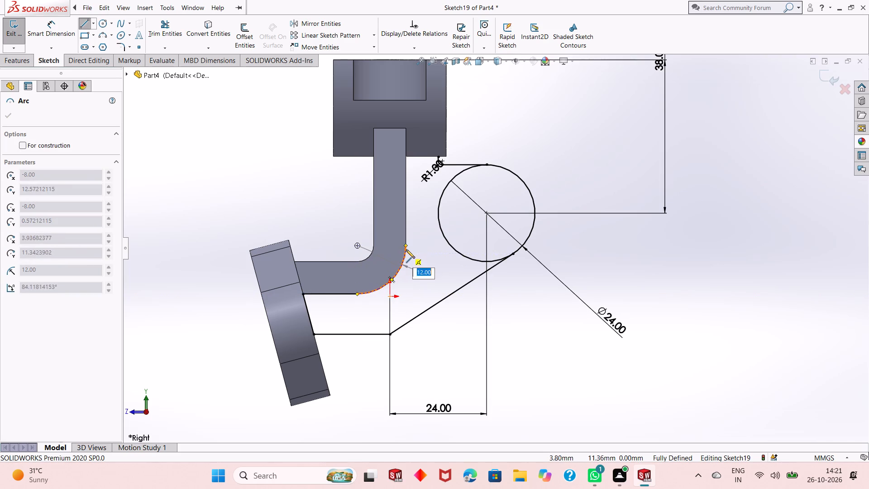
{"action": "left_click", "coordinate": [407, 247]}
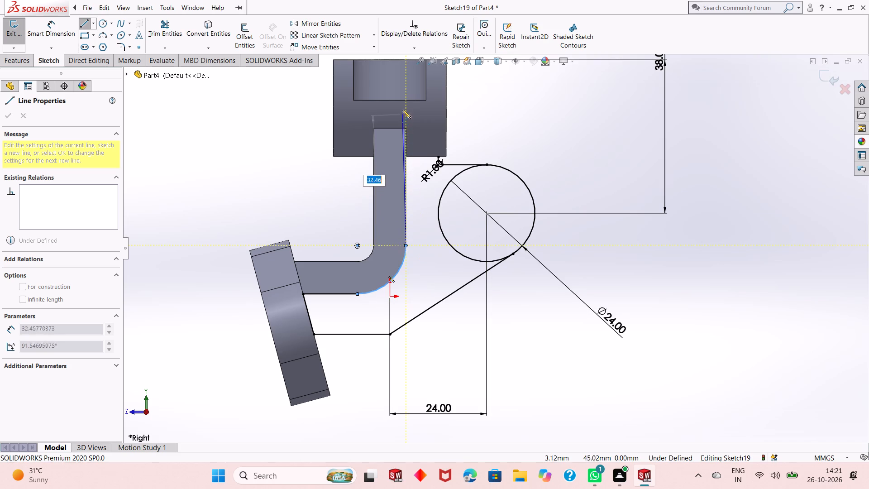
{"action": "left_click", "coordinate": [405, 155]}
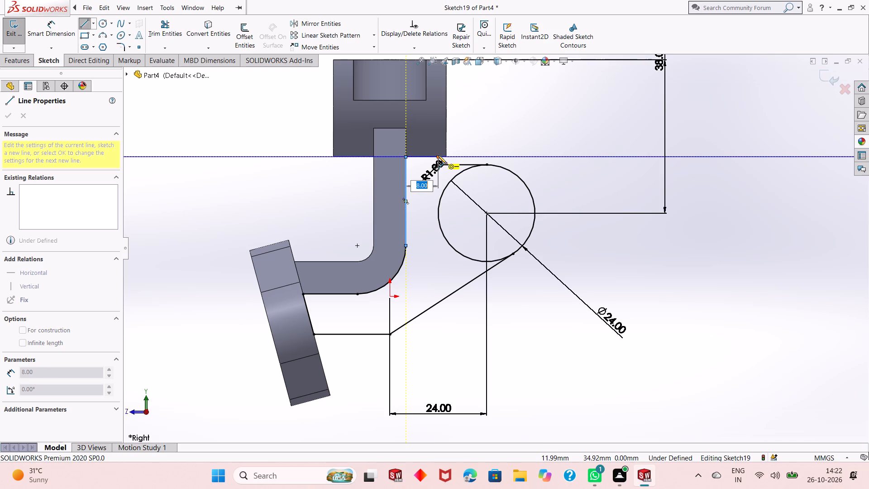
{"action": "left_click", "coordinate": [438, 155]}
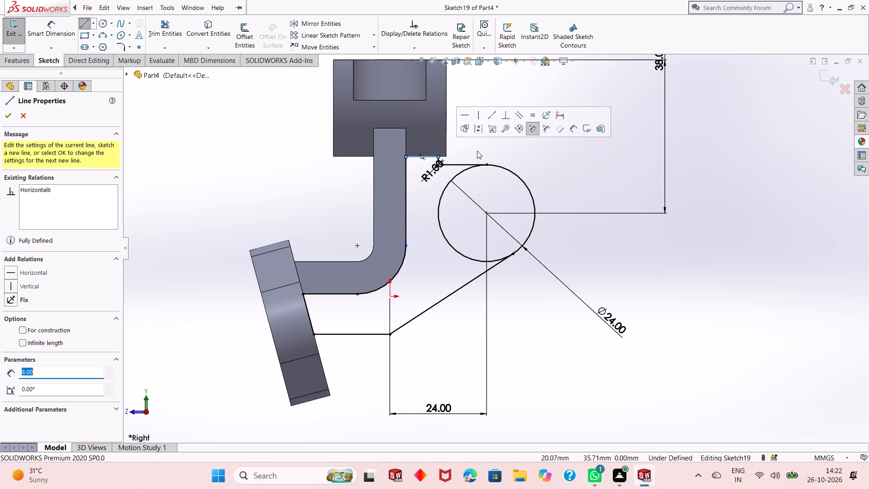
{"action": "right_click", "coordinate": [540, 154]}
{"action": "left_click", "coordinate": [554, 163]}
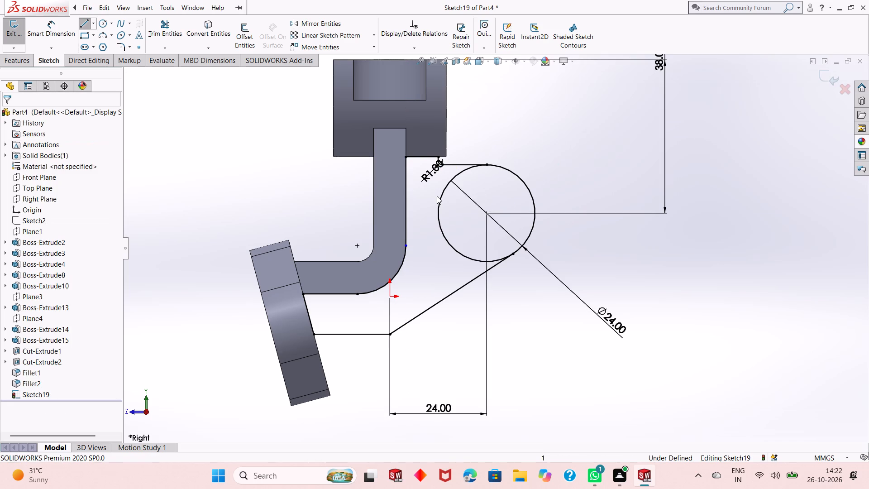
Add a Tangent relation at the point where the 12 mm arc meets the arm's vertical line.
{"action": "left_click", "coordinate": [406, 246]}
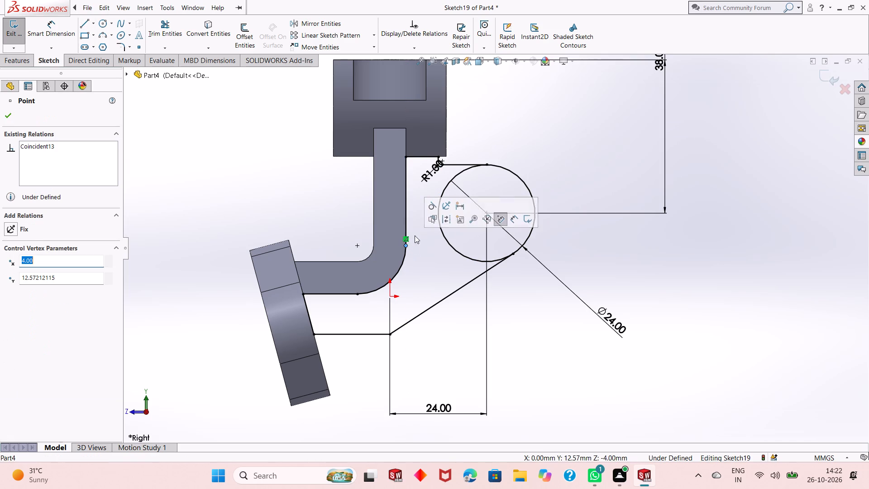
{"action": "left_click", "coordinate": [433, 203]}
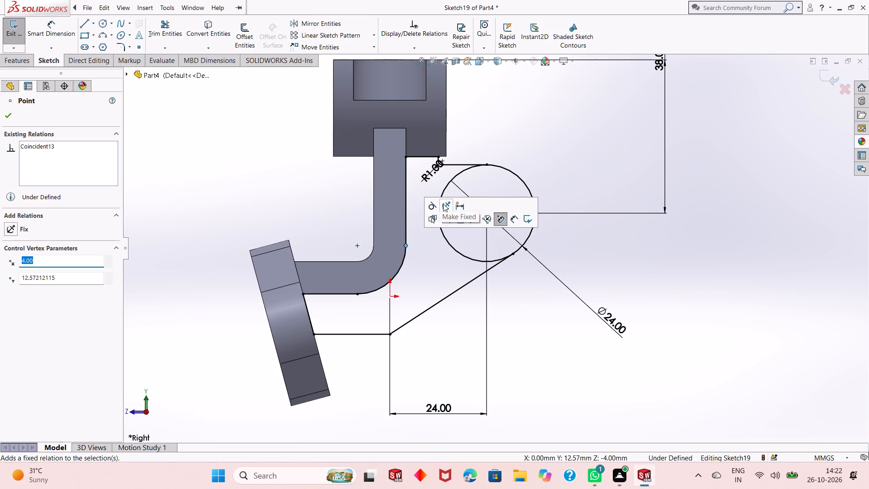
{"action": "left_click", "coordinate": [13, 115]}
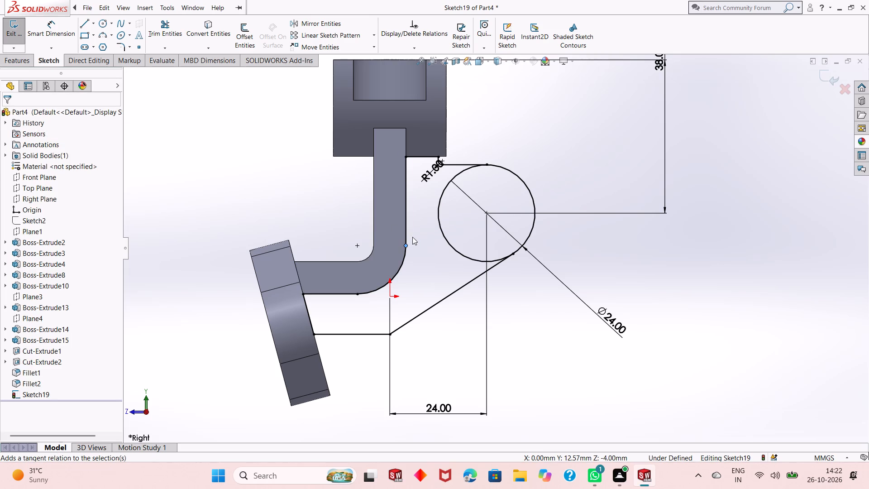
{"action": "key", "text": "Escape"}
Apply a Fix relation to the point joining the 12 mm arc and the arm's vertical line.
{"action": "left_click", "coordinate": [406, 247]}
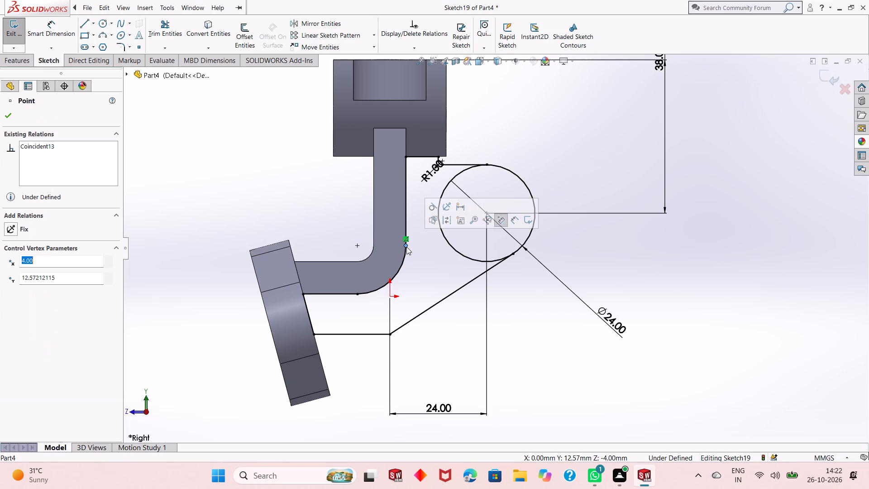
{"action": "left_click", "coordinate": [448, 204]}
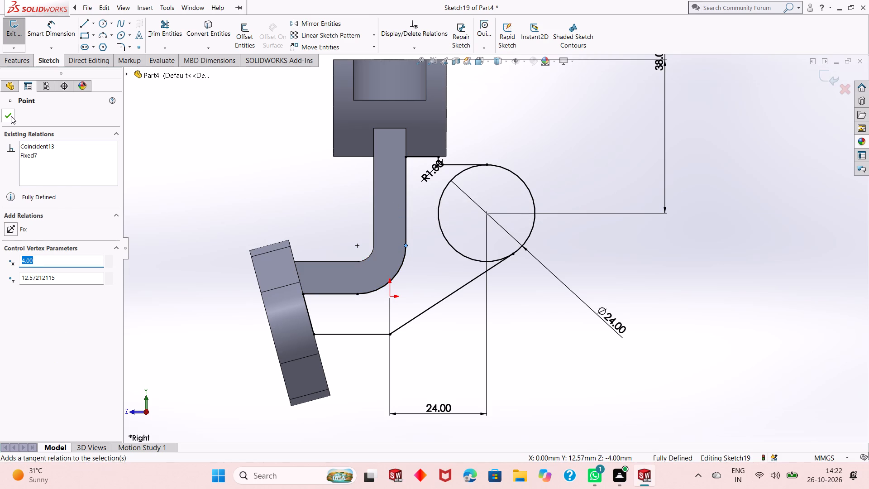
{"action": "left_click", "coordinate": [11, 116]}
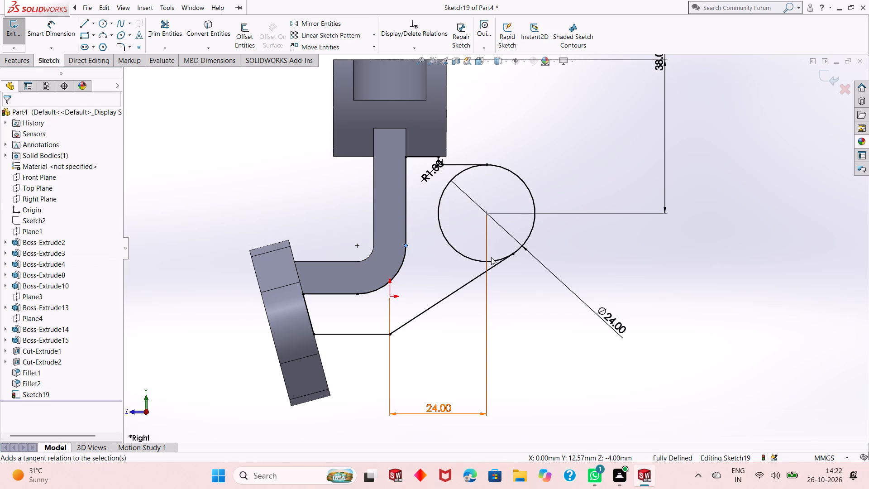
{"action": "key", "text": "Escape"}
Trim away the arm-facing arc of the 24 mm circle between the upper horizontal line and the sloped line.
{"action": "scroll", "coordinate": [454, 271], "scroll_direction": "up", "scroll_amount": 1}
{"action": "scroll", "coordinate": [441, 254], "scroll_direction": "down", "scroll_amount": 1}
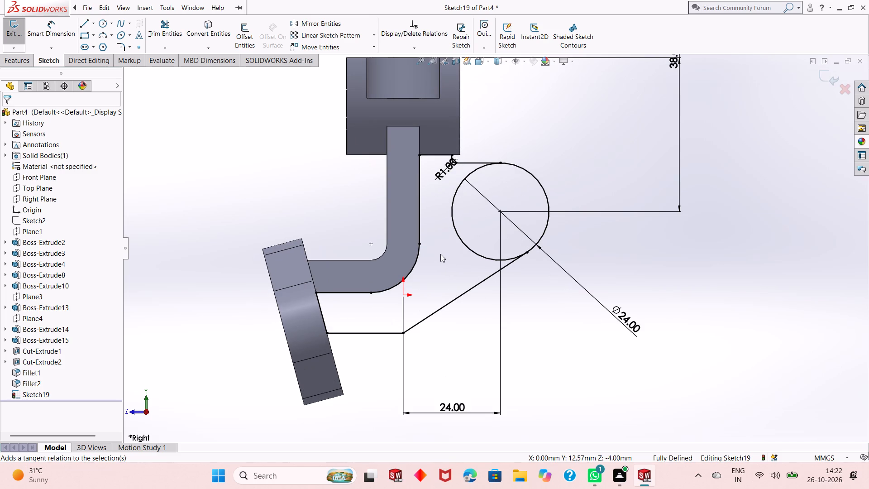
{"action": "scroll", "coordinate": [440, 254], "scroll_direction": "down", "scroll_amount": 1}
{"action": "scroll", "coordinate": [454, 287], "scroll_direction": "up", "scroll_amount": 1}
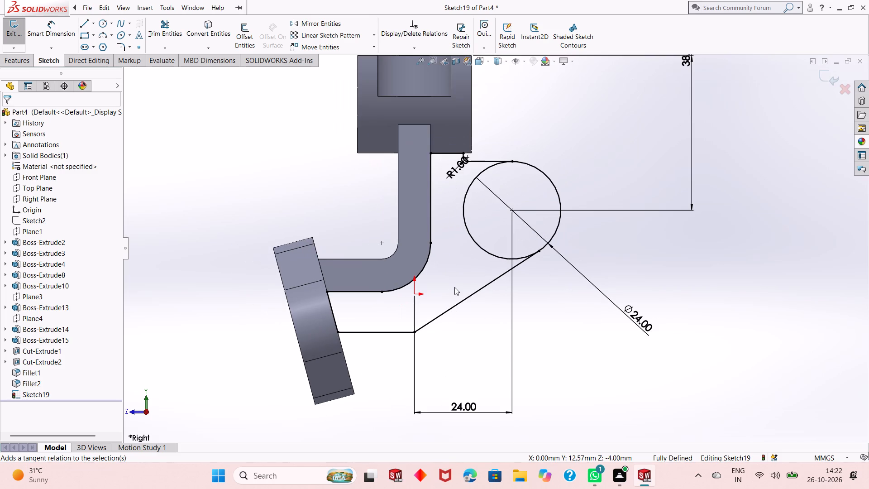
{"action": "scroll", "coordinate": [447, 276], "scroll_direction": "down", "scroll_amount": 1}
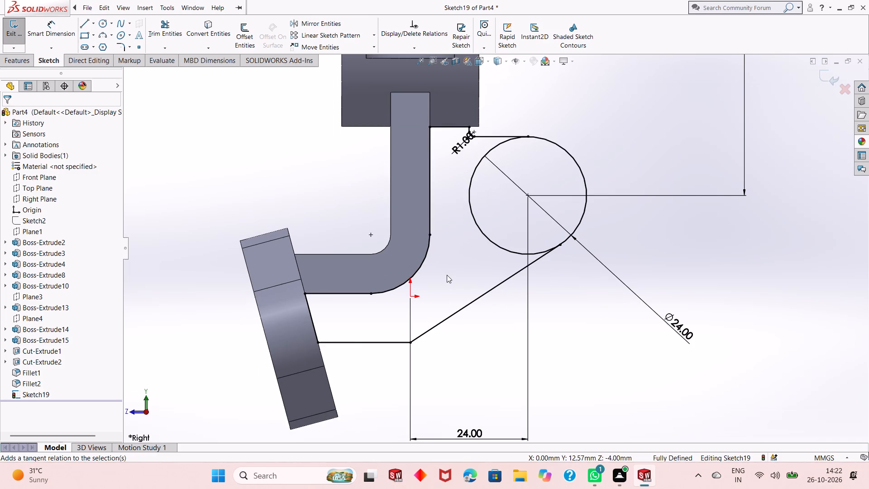
{"action": "scroll", "coordinate": [447, 275], "scroll_direction": "up", "scroll_amount": 1}
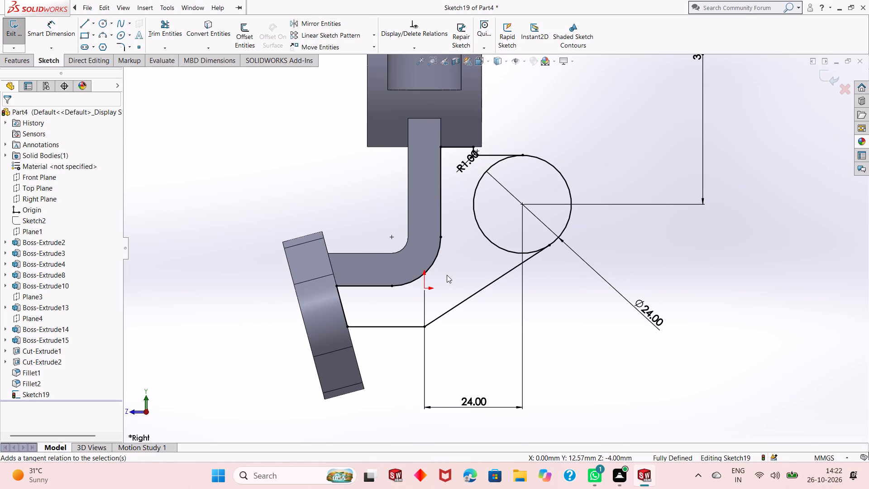
{"action": "scroll", "coordinate": [499, 207], "scroll_direction": "down", "scroll_amount": 1}
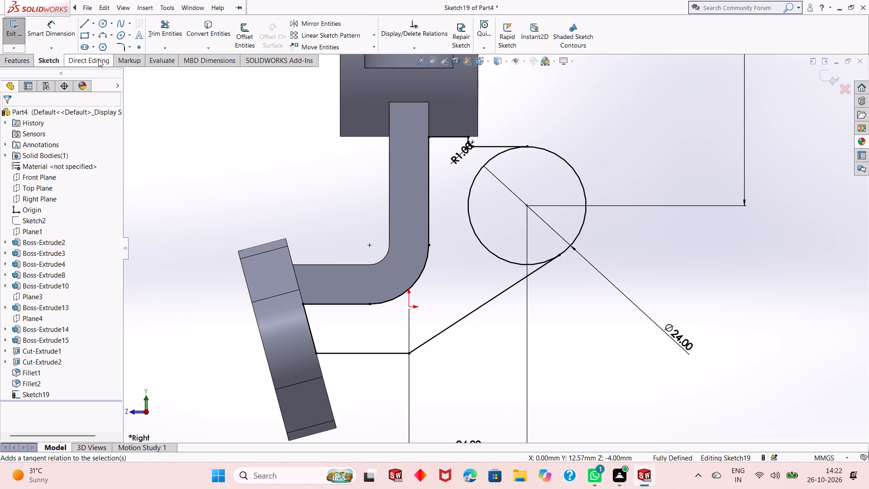
{"action": "left_click", "coordinate": [162, 30]}
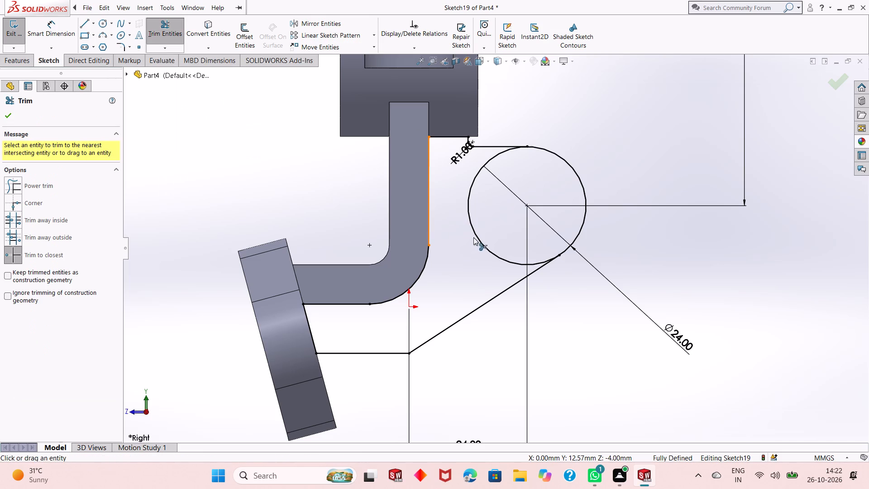
{"action": "left_click", "coordinate": [477, 235]}
{"action": "right_click", "coordinate": [698, 223]}
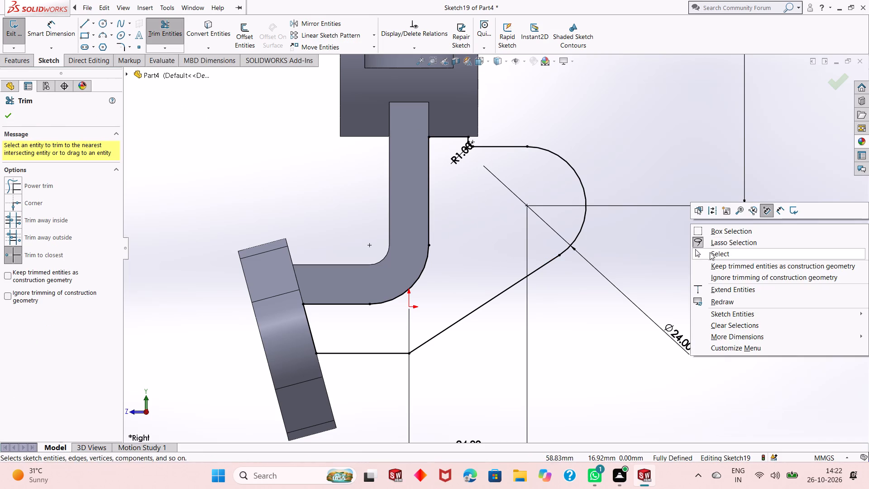
{"action": "left_click", "coordinate": [710, 252]}
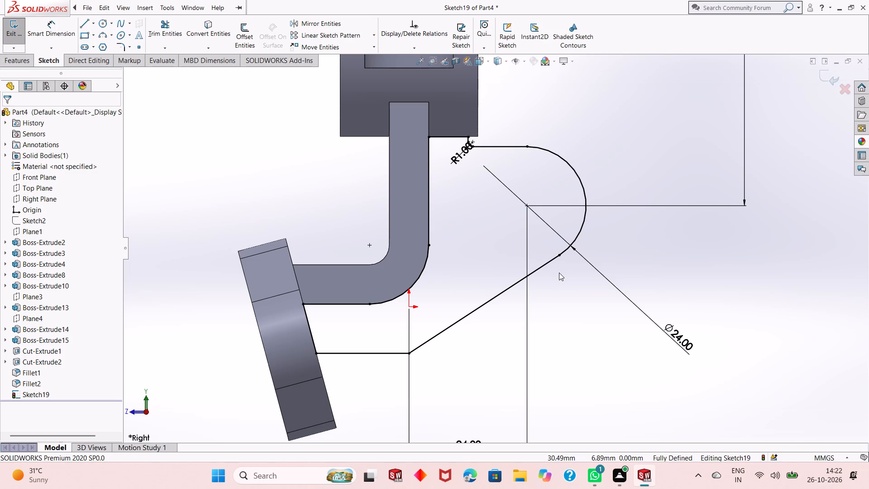
Examine the trimmed rib profile from several angles against the bracket head, bent arm and tilted plate.
{"action": "middle_click_drag", "start_coordinate": [559, 273], "coordinate": [527, 280]}
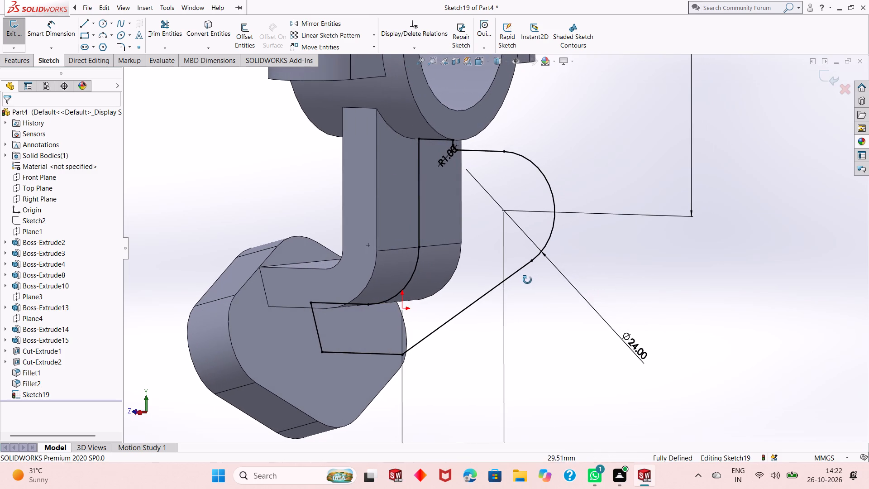
{"action": "middle_click_drag", "start_coordinate": [527, 280], "coordinate": [649, 276]}
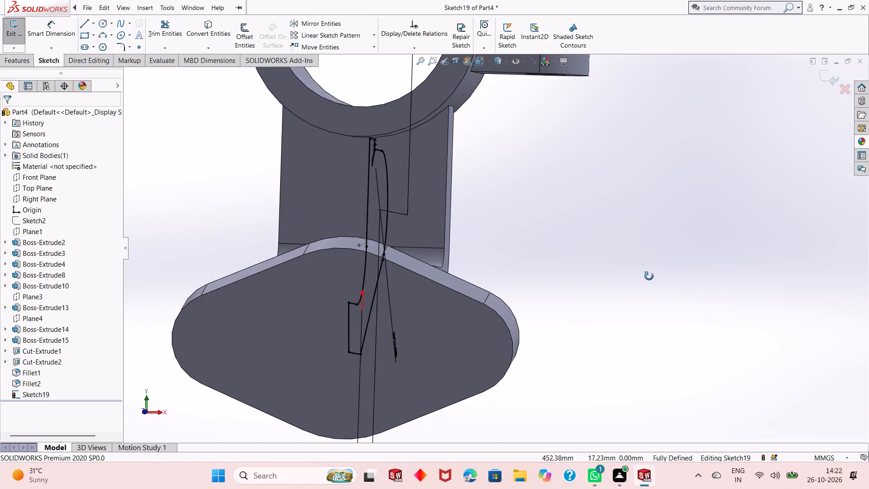
{"action": "middle_click_drag", "start_coordinate": [649, 276], "coordinate": [495, 278]}
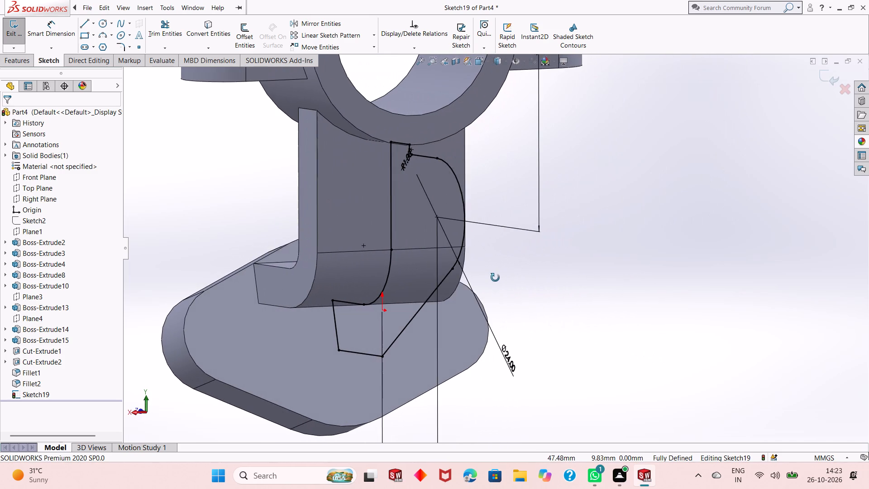
{"action": "middle_click_drag", "start_coordinate": [495, 278], "coordinate": [494, 285]}
{"action": "scroll", "coordinate": [498, 290], "scroll_direction": "up", "scroll_amount": 1}
{"action": "middle_click_drag", "start_coordinate": [516, 302], "coordinate": [523, 297]}
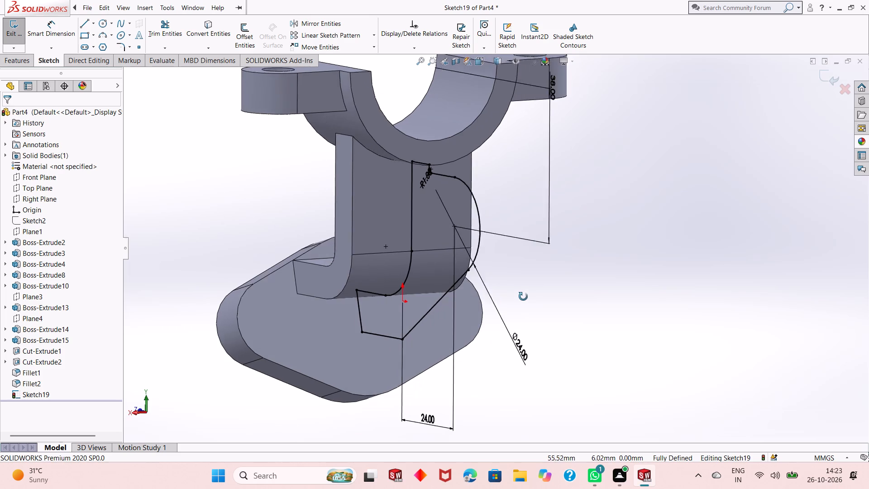
{"action": "middle_click_drag", "start_coordinate": [523, 297], "coordinate": [532, 292]}
{"action": "middle_click_drag", "start_coordinate": [533, 292], "coordinate": [542, 261]}
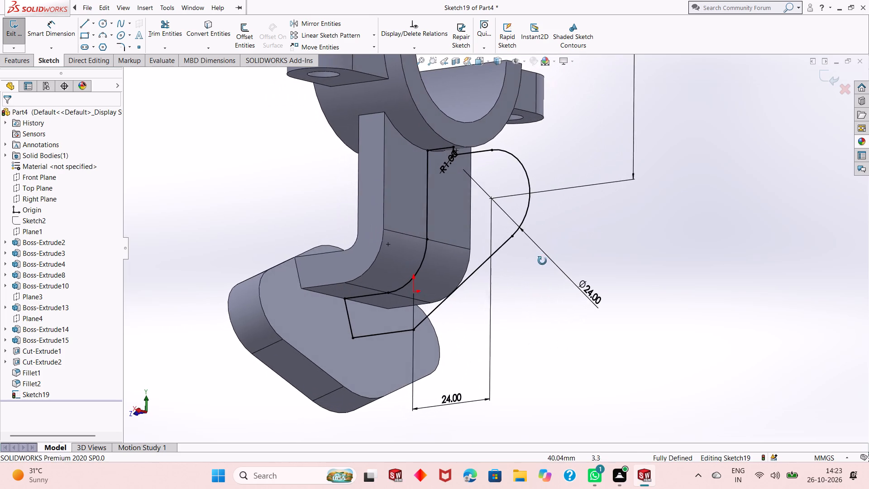
{"action": "middle_click_drag", "start_coordinate": [542, 261], "coordinate": [551, 279]}
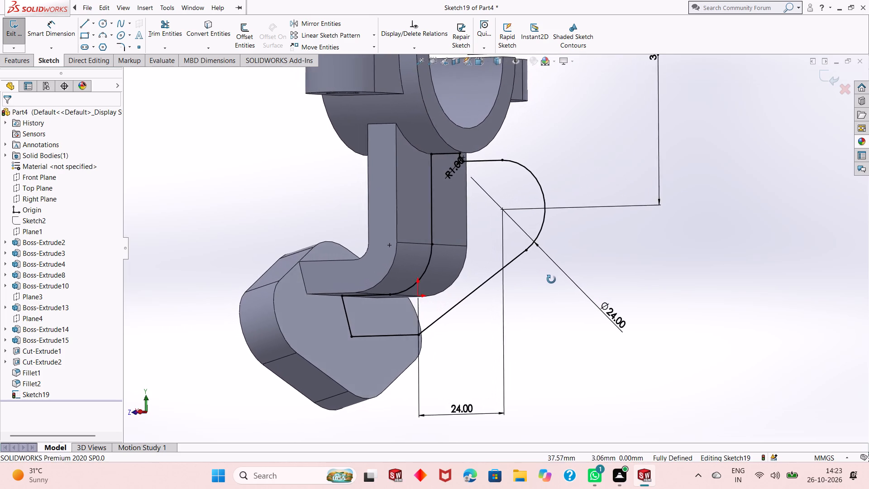
{"action": "middle_click_drag", "start_coordinate": [551, 279], "coordinate": [559, 275]}
{"action": "middle_click_drag", "start_coordinate": [554, 274], "coordinate": [559, 274]}
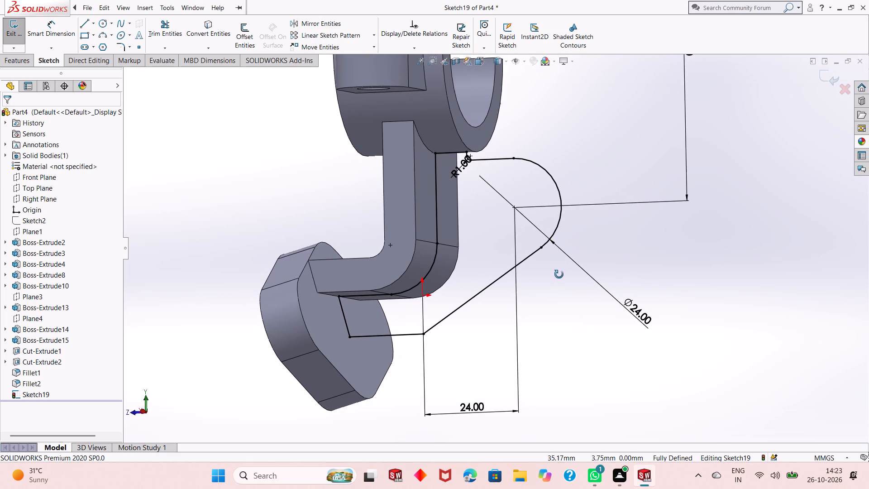
{"action": "middle_click_drag", "start_coordinate": [559, 274], "coordinate": [559, 274]}
{"action": "middle_click", "coordinate": [336, 246]}
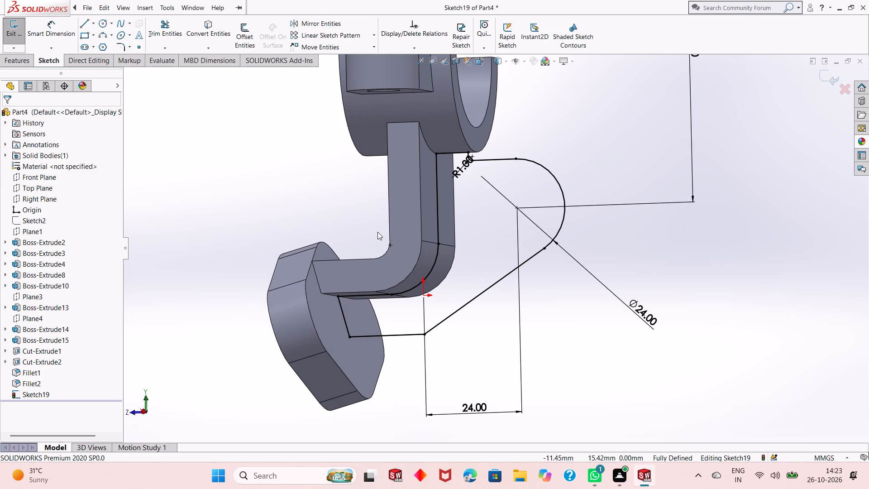
{"action": "middle_click", "coordinate": [386, 217]}
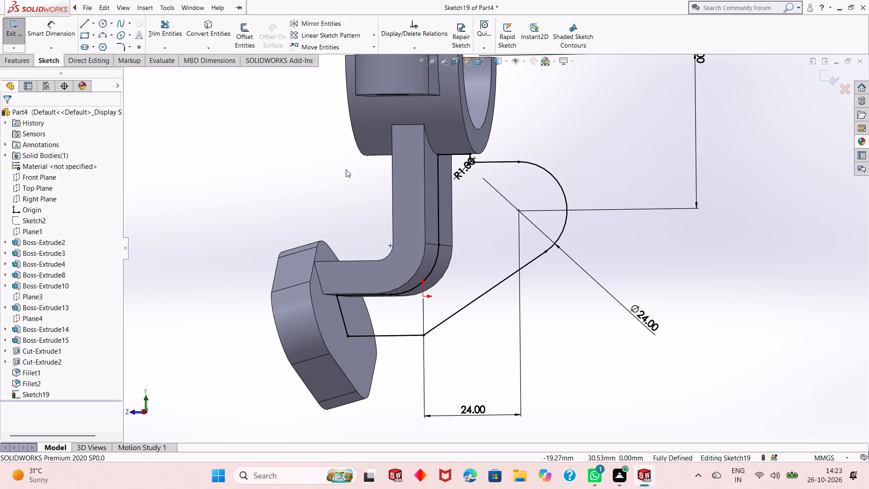
{"action": "middle_click_drag", "start_coordinate": [349, 199], "coordinate": [358, 210]}
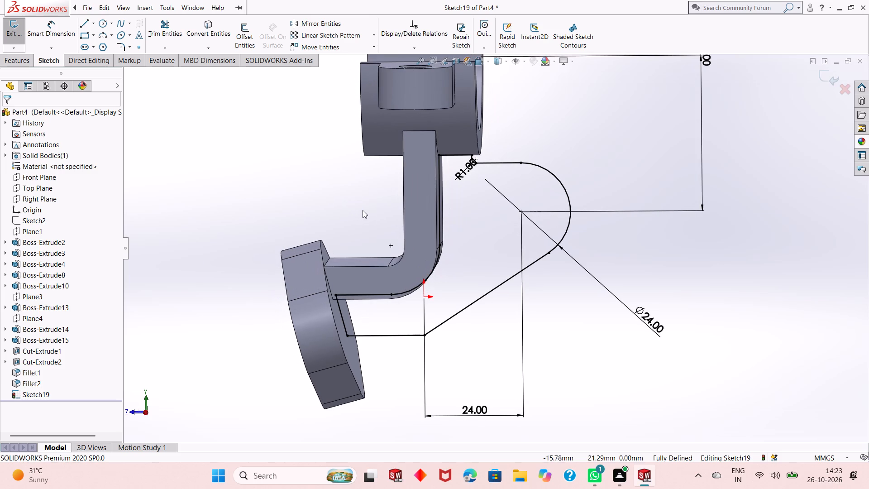
{"action": "middle_click_drag", "start_coordinate": [373, 203], "coordinate": [366, 194]}
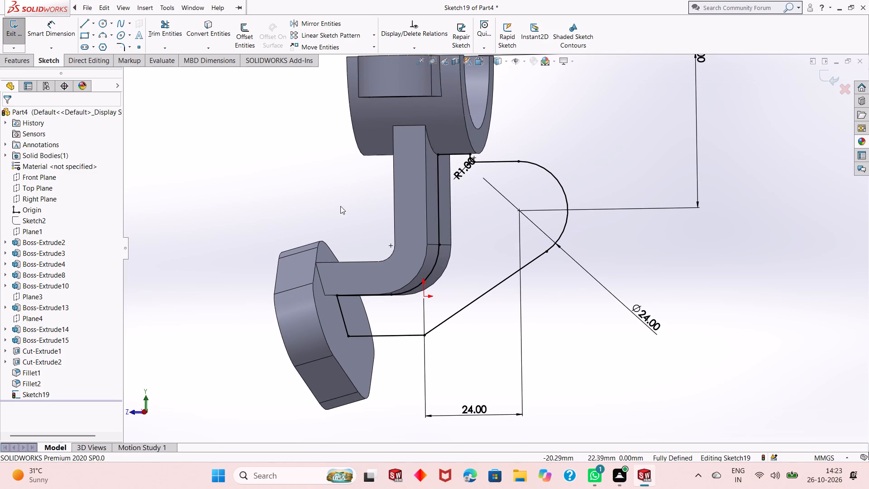
{"action": "middle_click_drag", "start_coordinate": [340, 207], "coordinate": [325, 211]}
{"action": "middle_click_drag", "start_coordinate": [325, 213], "coordinate": [324, 194]}
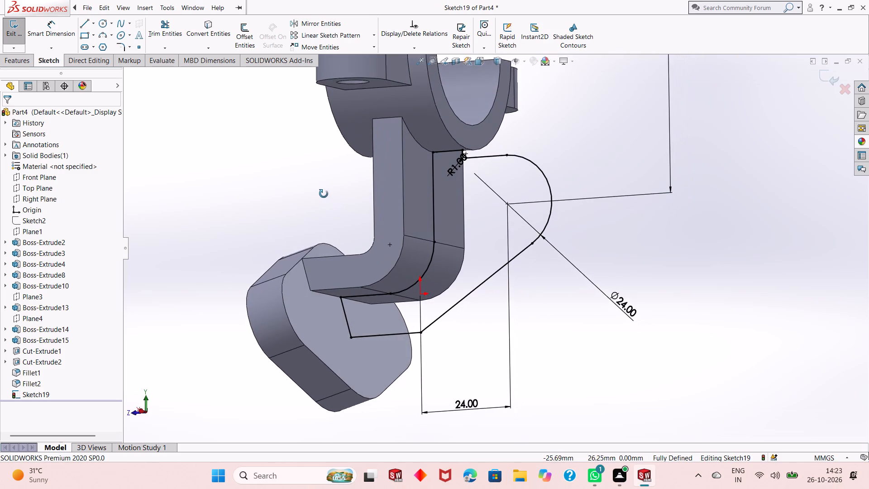
{"action": "middle_click_drag", "start_coordinate": [324, 194], "coordinate": [275, 210]}
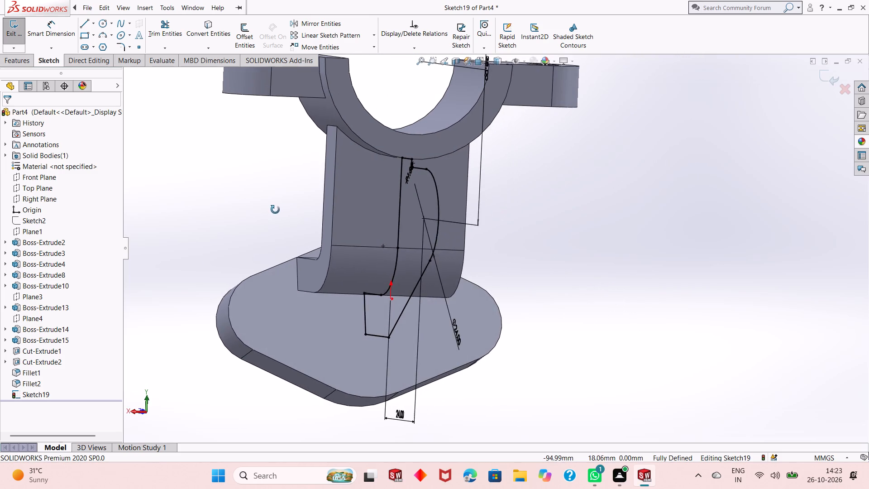
{"action": "middle_click_drag", "start_coordinate": [275, 210], "coordinate": [326, 158]}
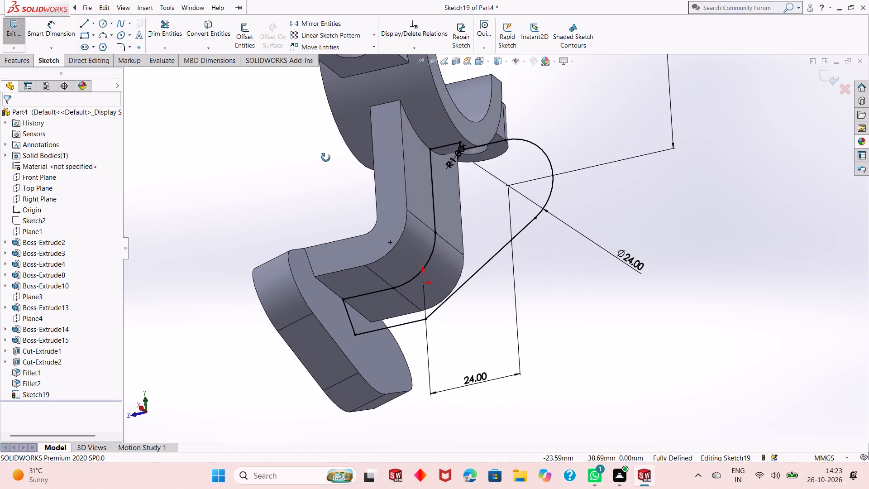
{"action": "middle_click_drag", "start_coordinate": [326, 158], "coordinate": [287, 217]}
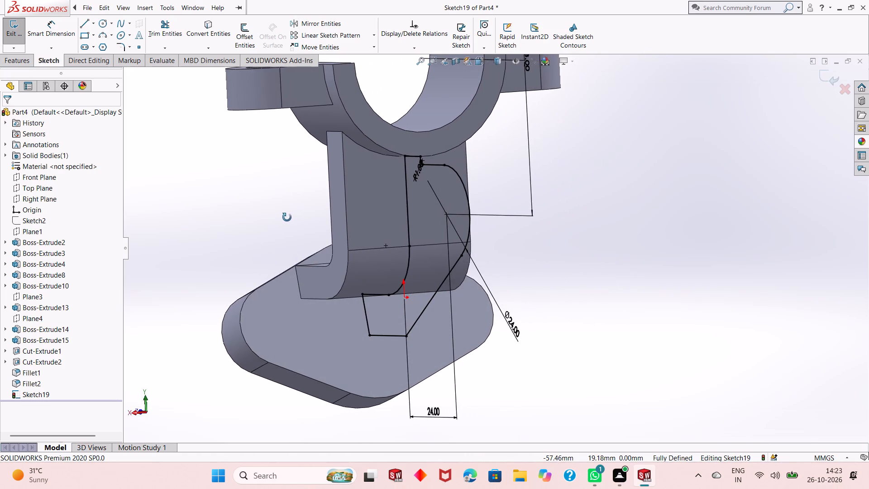
{"action": "middle_click_drag", "start_coordinate": [287, 217], "coordinate": [350, 206]}
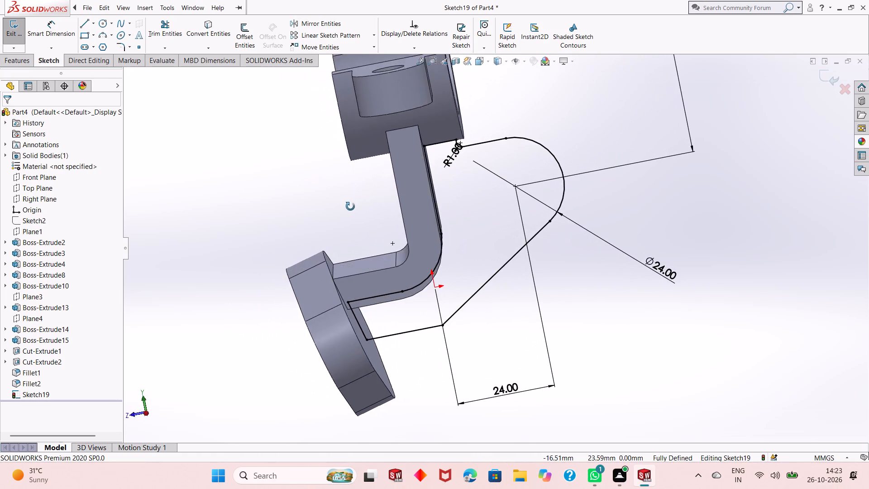
{"action": "middle_click_drag", "start_coordinate": [350, 206], "coordinate": [278, 187]}
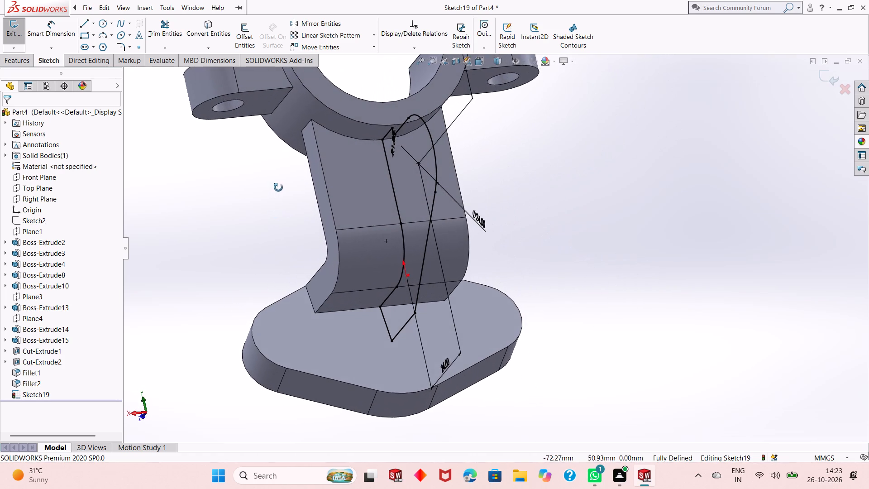
{"action": "middle_click_drag", "start_coordinate": [278, 187], "coordinate": [336, 224]}
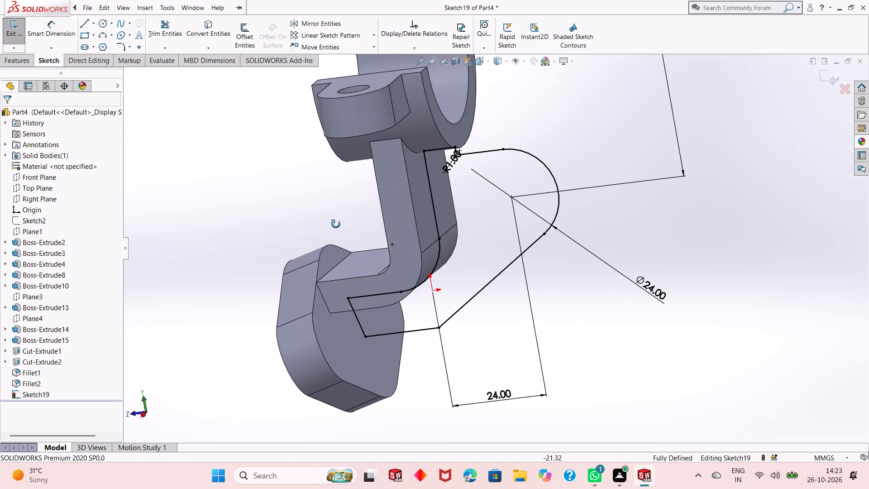
{"action": "middle_click_drag", "start_coordinate": [336, 224], "coordinate": [315, 223]}
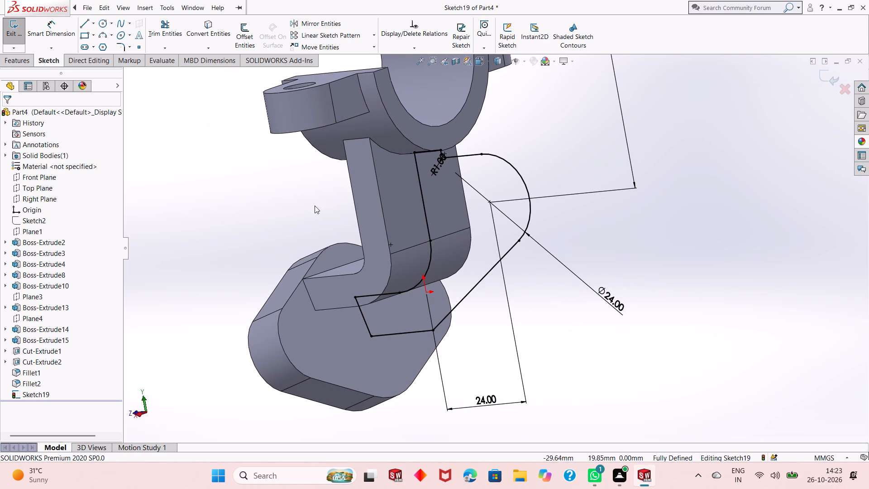
Start a Boss-Extrude of the closed rib profile with the Mid Plane end condition.
{"action": "left_click", "coordinate": [23, 61]}
{"action": "left_click", "coordinate": [24, 34]}
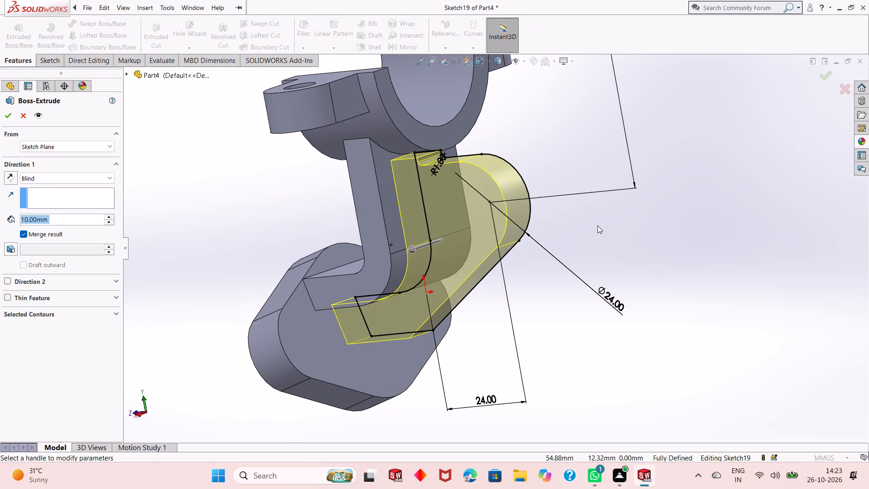
{"action": "middle_click_drag", "start_coordinate": [598, 225], "coordinate": [569, 237]}
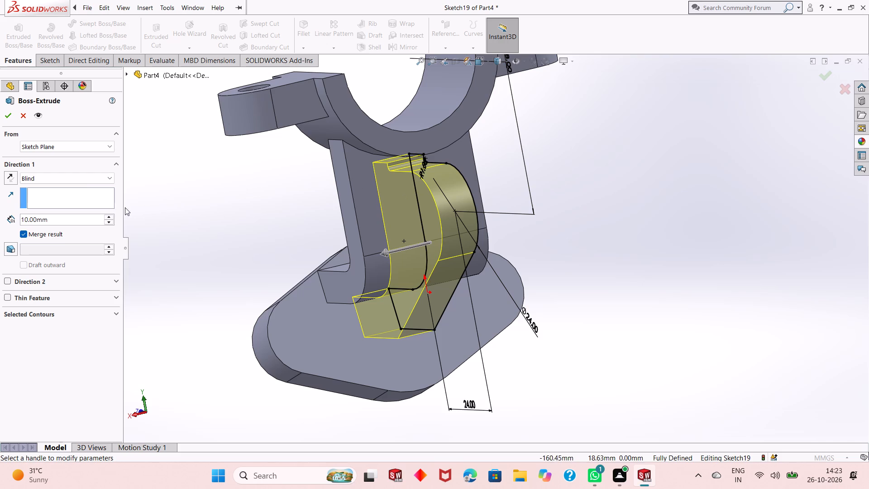
{"action": "left_click", "coordinate": [74, 178]}
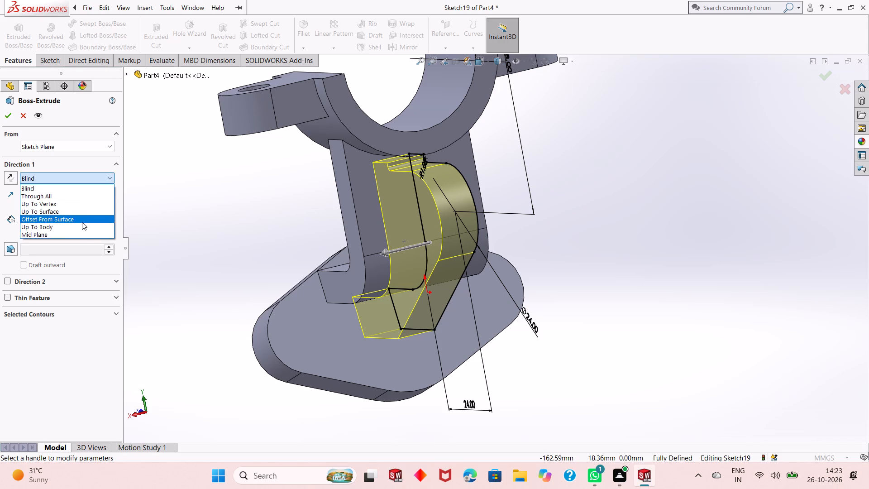
{"action": "left_click", "coordinate": [81, 235]}
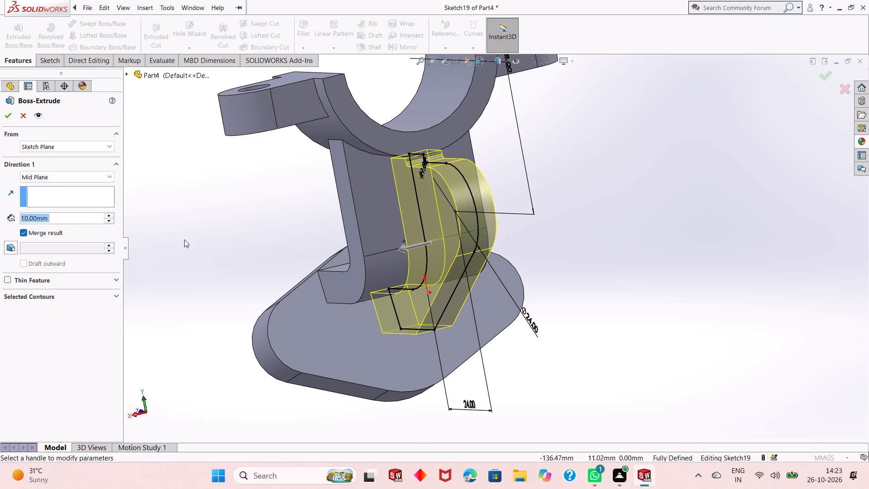
Examine the Mid Plane extrusion preview from several angles where it meets the arm, bracket head and tilted plate.
{"action": "middle_click_drag", "start_coordinate": [561, 240], "coordinate": [555, 254]}
{"action": "middle_click_drag", "start_coordinate": [545, 241], "coordinate": [572, 222]}
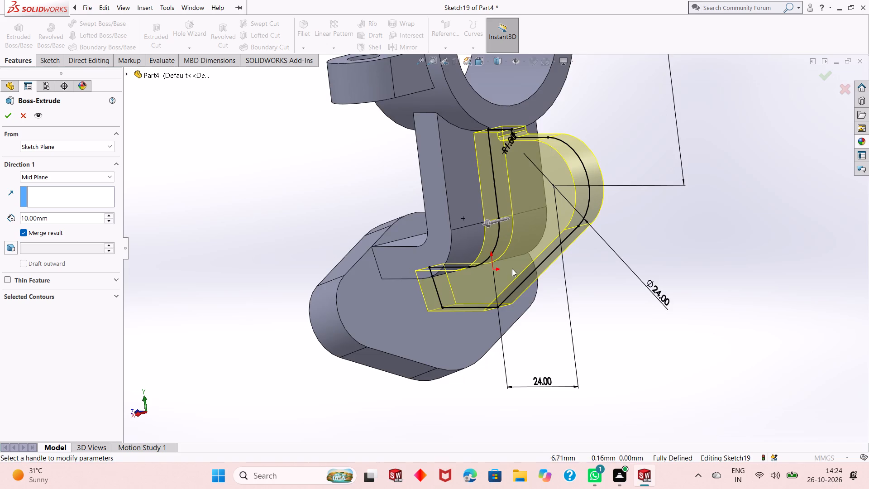
{"action": "scroll", "coordinate": [510, 270], "scroll_direction": "up", "scroll_amount": 1}
{"action": "middle_click_drag", "start_coordinate": [598, 236], "coordinate": [609, 231]}
{"action": "scroll", "coordinate": [609, 231], "scroll_direction": "up", "scroll_amount": 1}
{"action": "scroll", "coordinate": [597, 193], "scroll_direction": "down", "scroll_amount": 2}
{"action": "middle_click_drag", "start_coordinate": [591, 256], "coordinate": [591, 256]}
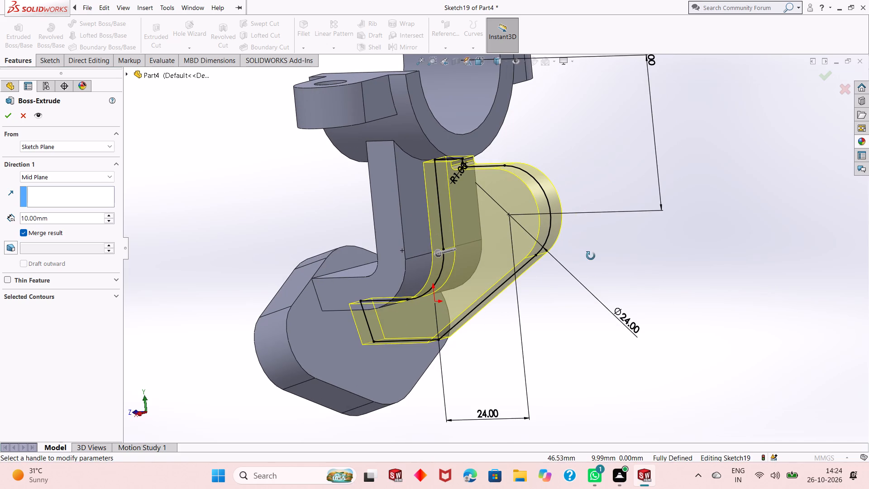
{"action": "middle_click_drag", "start_coordinate": [591, 256], "coordinate": [577, 264]}
{"action": "middle_click_drag", "start_coordinate": [577, 264], "coordinate": [559, 283]}
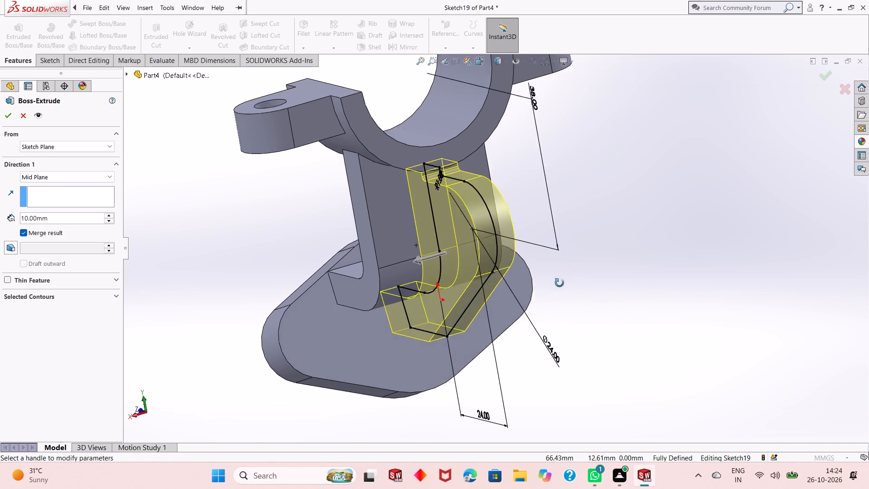
{"action": "middle_click_drag", "start_coordinate": [559, 283], "coordinate": [600, 261]}
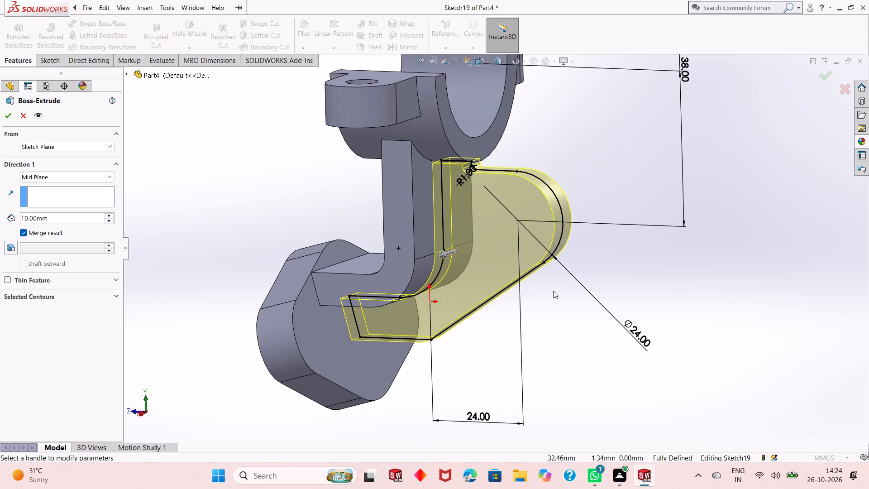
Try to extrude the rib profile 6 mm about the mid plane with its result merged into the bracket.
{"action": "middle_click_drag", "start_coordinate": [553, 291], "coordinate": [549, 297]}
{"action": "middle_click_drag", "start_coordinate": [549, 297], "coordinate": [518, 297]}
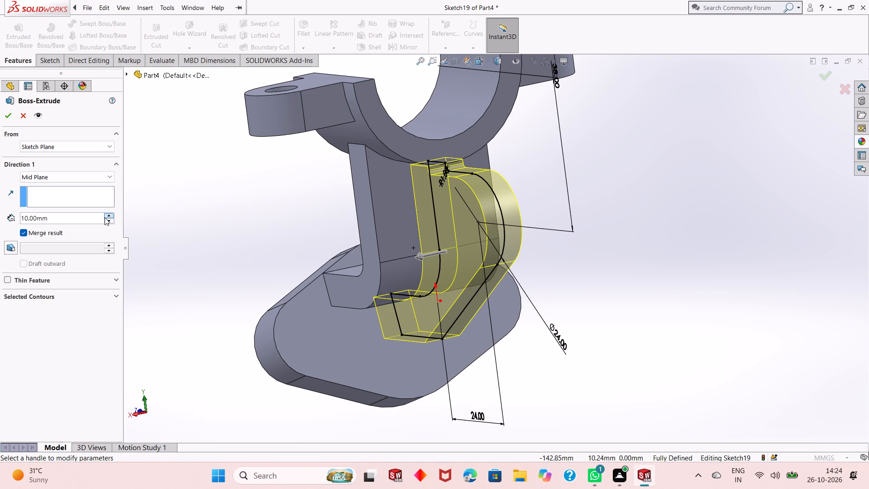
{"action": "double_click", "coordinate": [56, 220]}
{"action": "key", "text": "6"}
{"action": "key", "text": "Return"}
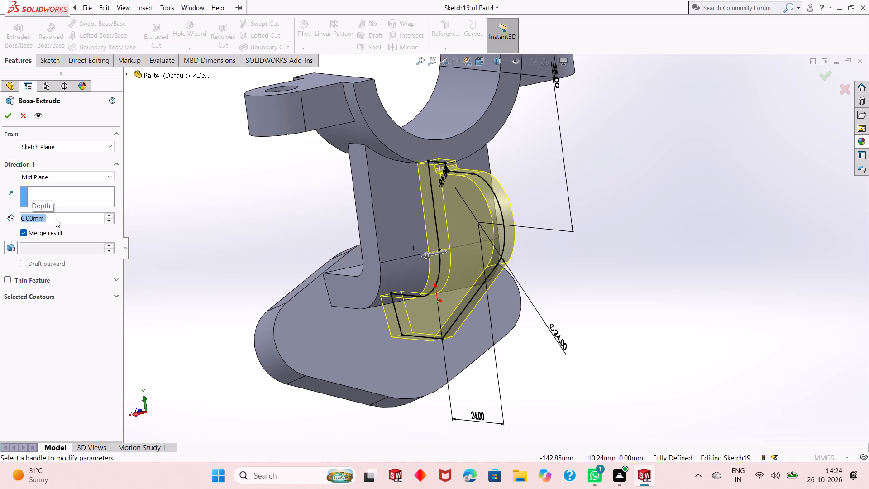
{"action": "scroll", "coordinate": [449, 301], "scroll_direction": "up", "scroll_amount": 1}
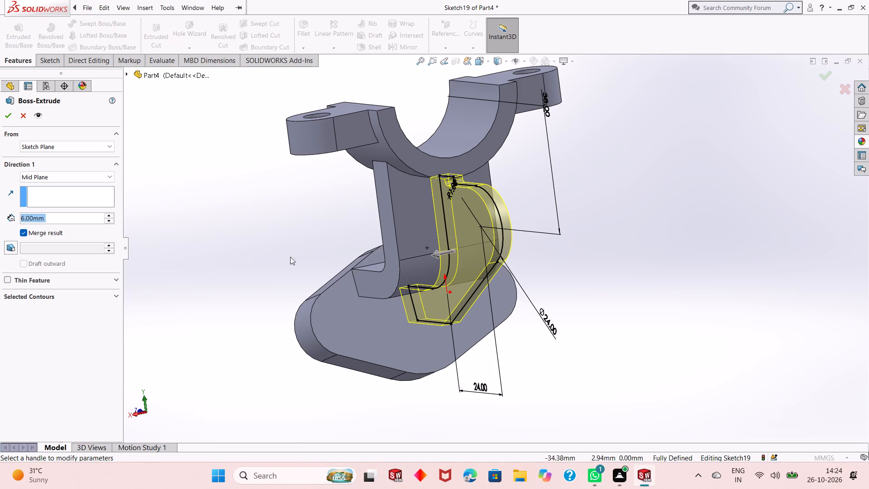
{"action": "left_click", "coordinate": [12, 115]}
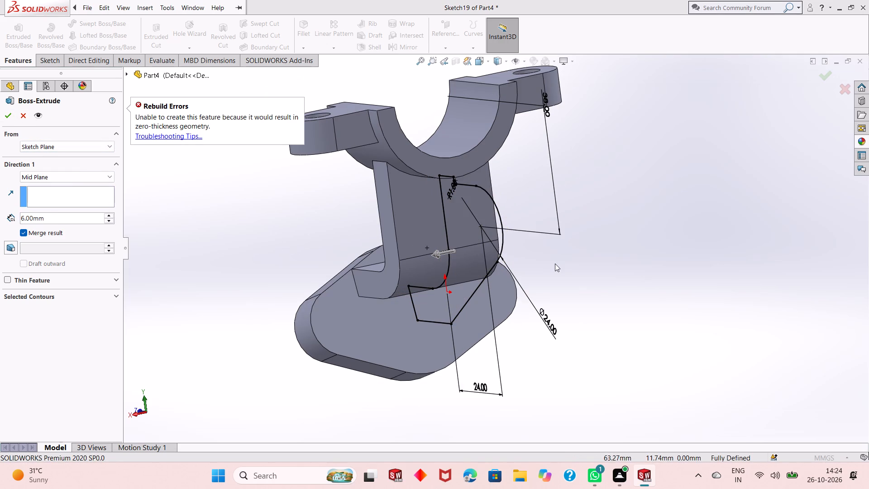
Examine the rib profile from several angles, especially where its top line and 1 mm fillet meet the bracket head.
{"action": "middle_click_drag", "start_coordinate": [555, 264], "coordinate": [606, 221]}
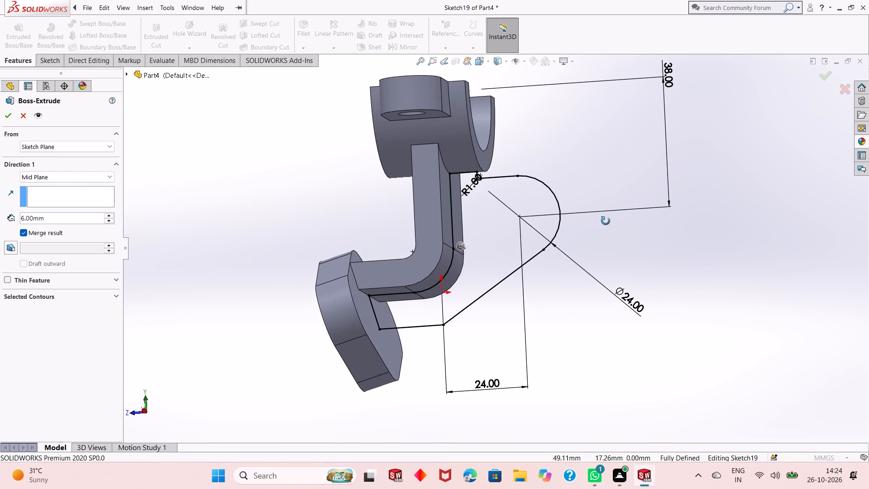
{"action": "middle_click_drag", "start_coordinate": [606, 221], "coordinate": [628, 210]}
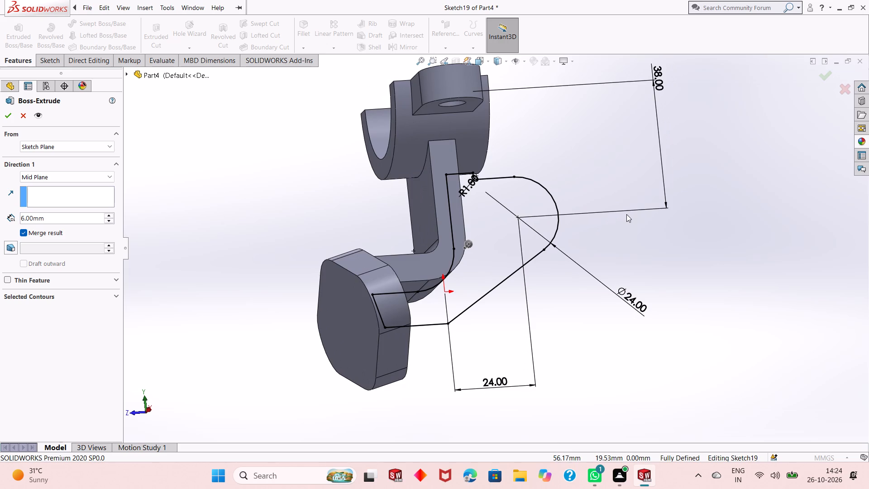
{"action": "middle_click_drag", "start_coordinate": [626, 214], "coordinate": [597, 240]}
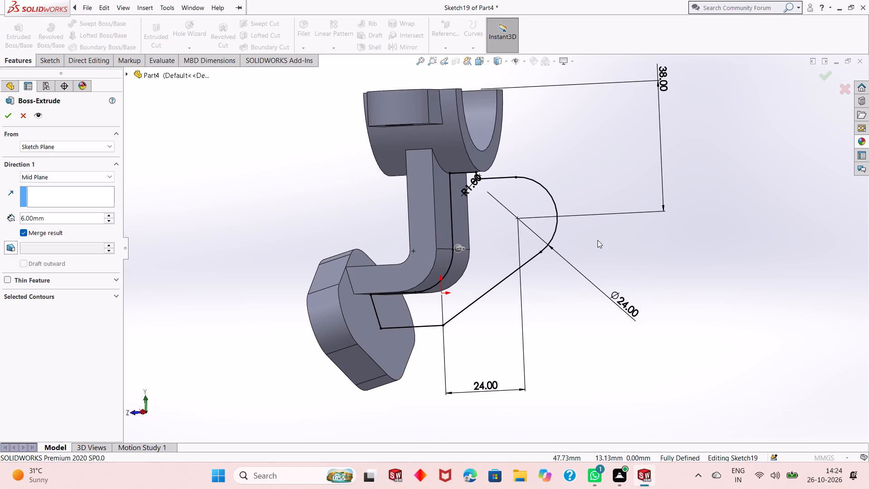
{"action": "scroll", "coordinate": [466, 177], "scroll_direction": "down", "scroll_amount": 4}
{"action": "scroll", "coordinate": [504, 166], "scroll_direction": "down", "scroll_amount": 2}
{"action": "scroll", "coordinate": [493, 206], "scroll_direction": "down", "scroll_amount": 4}
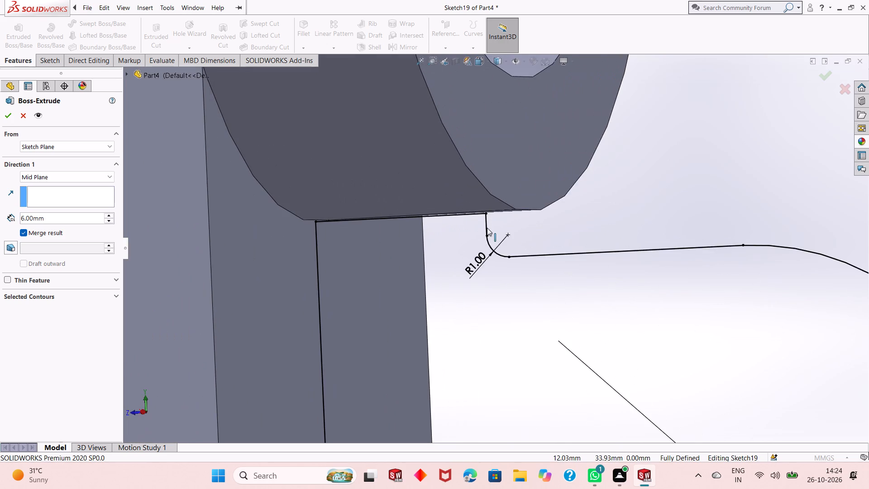
{"action": "scroll", "coordinate": [487, 228], "scroll_direction": "down", "scroll_amount": 3}
{"action": "scroll", "coordinate": [480, 228], "scroll_direction": "up", "scroll_amount": 4}
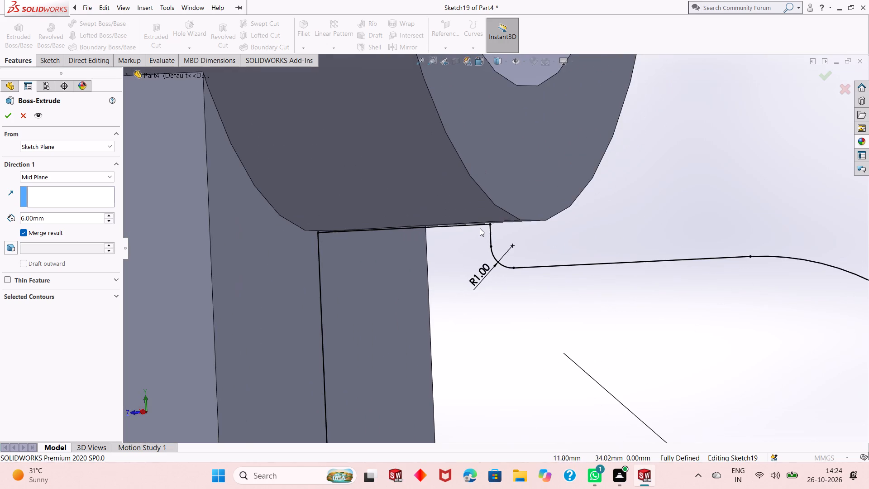
{"action": "scroll", "coordinate": [480, 228], "scroll_direction": "up", "scroll_amount": 4}
{"action": "scroll", "coordinate": [479, 269], "scroll_direction": "up", "scroll_amount": 2}
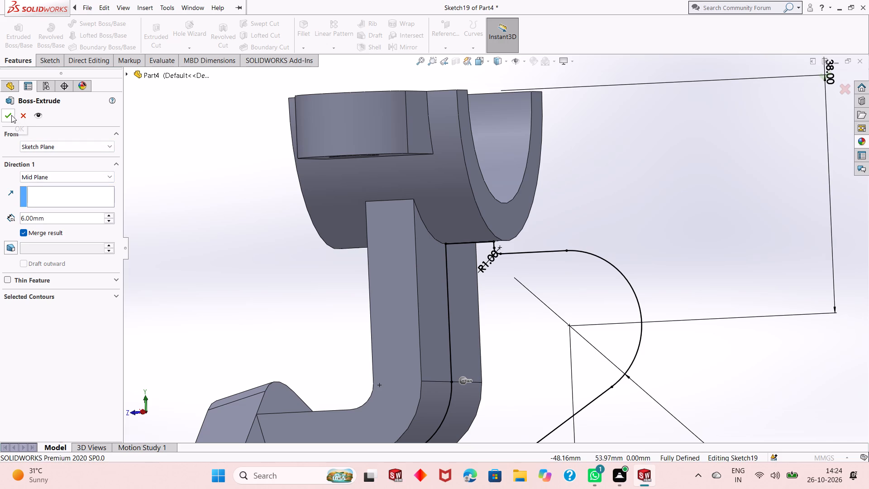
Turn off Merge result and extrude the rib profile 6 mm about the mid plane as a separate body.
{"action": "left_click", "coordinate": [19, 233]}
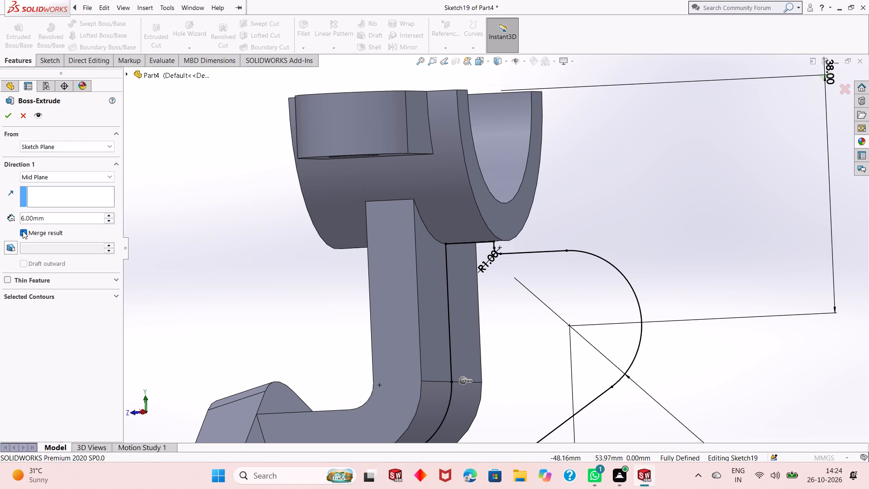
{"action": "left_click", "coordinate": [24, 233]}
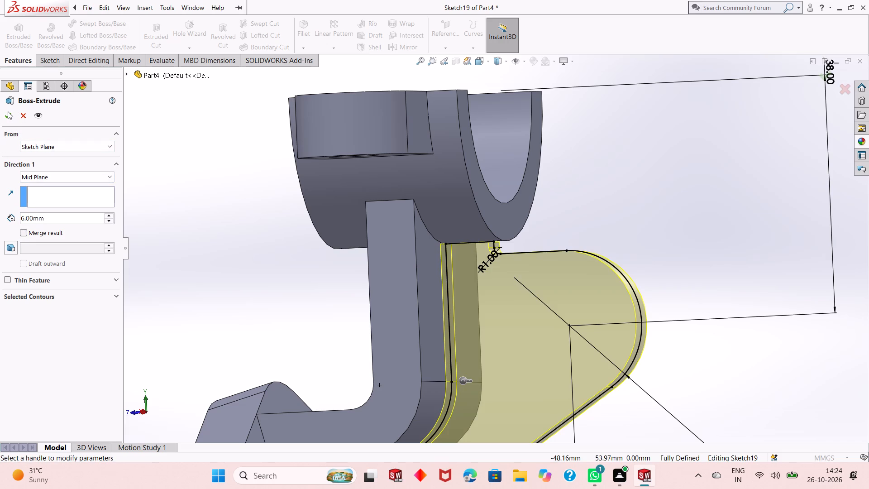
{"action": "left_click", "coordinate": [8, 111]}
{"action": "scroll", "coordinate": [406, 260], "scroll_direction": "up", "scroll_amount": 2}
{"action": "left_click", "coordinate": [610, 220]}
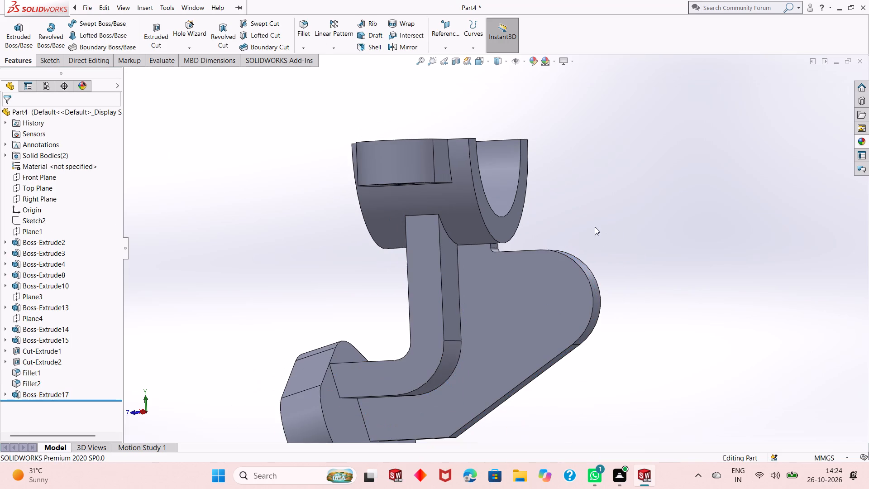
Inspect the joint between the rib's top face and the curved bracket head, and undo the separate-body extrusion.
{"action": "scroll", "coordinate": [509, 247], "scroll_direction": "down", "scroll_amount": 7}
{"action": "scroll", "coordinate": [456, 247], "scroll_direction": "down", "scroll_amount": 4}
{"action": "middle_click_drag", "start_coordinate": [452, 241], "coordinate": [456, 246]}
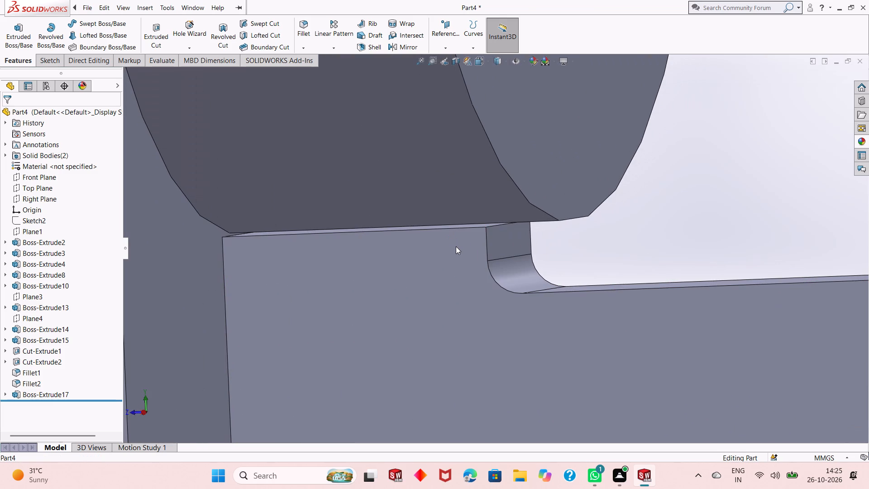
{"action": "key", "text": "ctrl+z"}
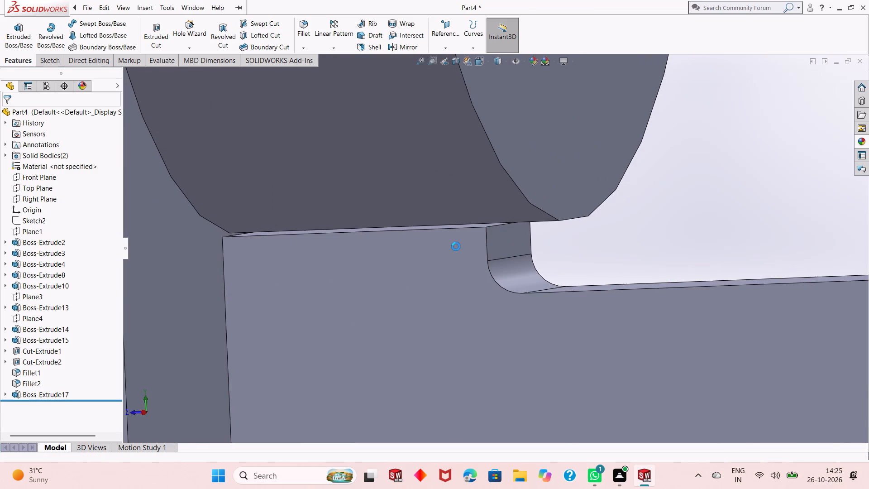
Delete the horizontal line beneath the bracket head, the short vertical line and the 1 mm fillet arc from the rib sketch.
{"action": "key", "text": "ctrl+8"}
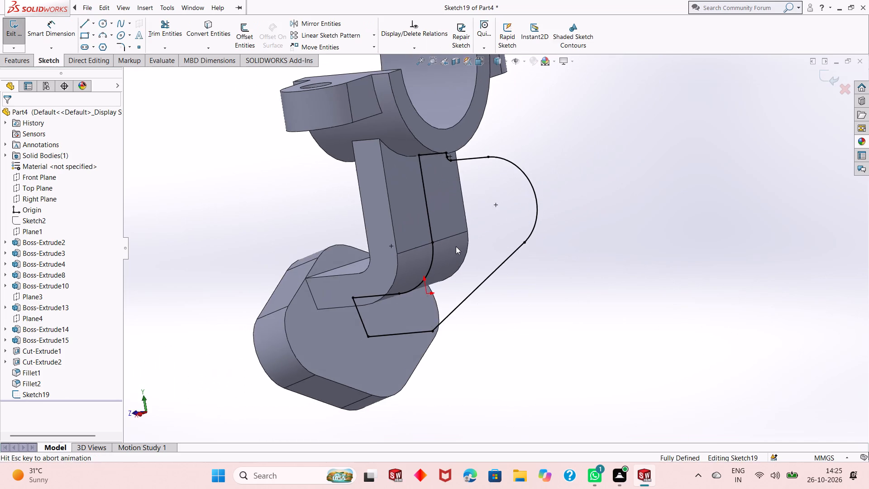
{"action": "scroll", "coordinate": [486, 206], "scroll_direction": "down", "scroll_amount": 5}
{"action": "scroll", "coordinate": [455, 182], "scroll_direction": "down", "scroll_amount": 2}
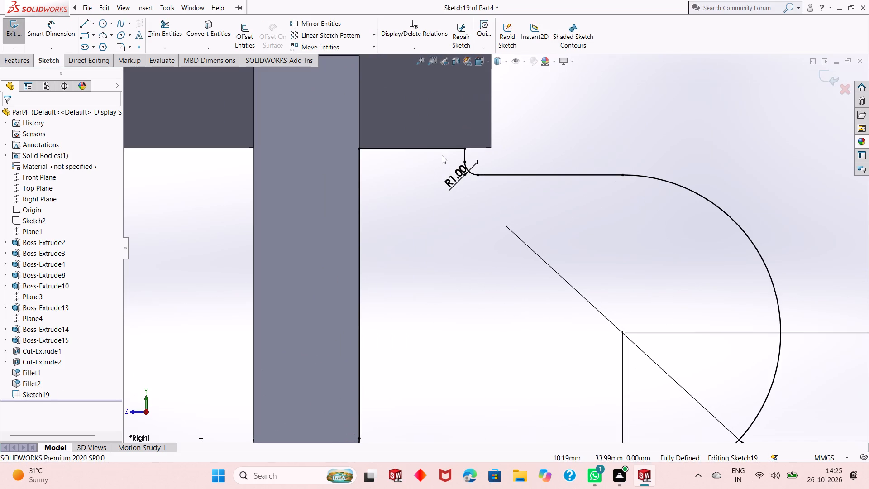
{"action": "left_click", "coordinate": [444, 151]}
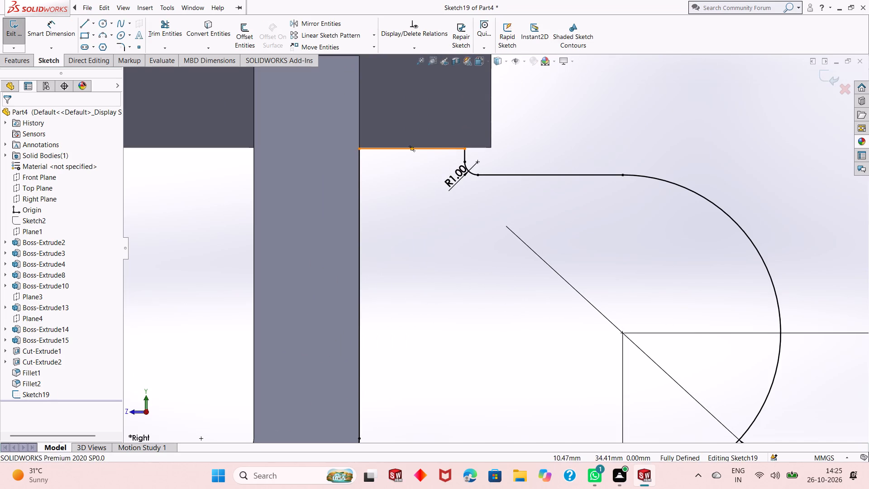
{"action": "left_click", "coordinate": [470, 175]}
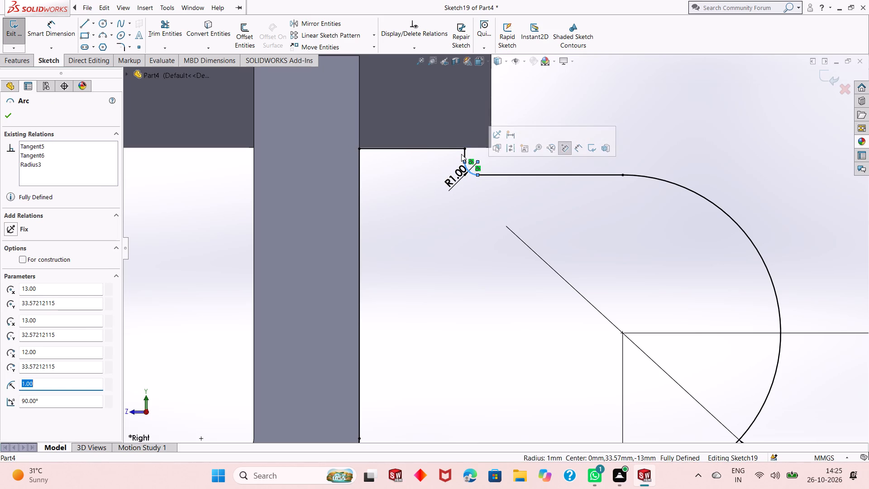
{"action": "left_click", "coordinate": [467, 154], "text": "ctrl"}
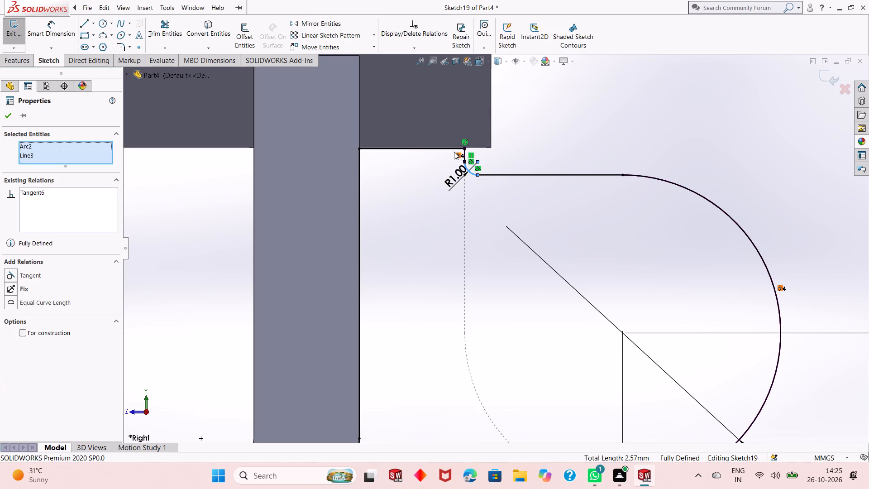
{"action": "left_click", "coordinate": [452, 150], "text": "ctrl"}
{"action": "right_click", "coordinate": [623, 105]}
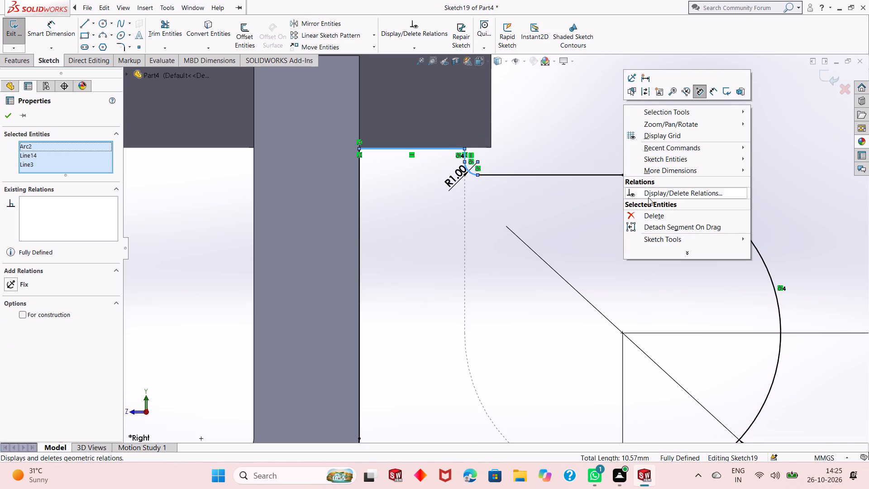
{"action": "left_click", "coordinate": [654, 217]}
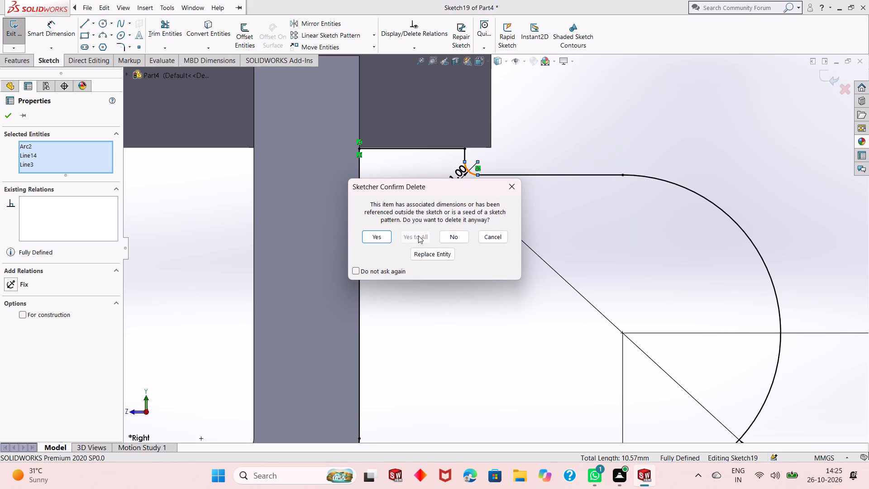
{"action": "left_click", "coordinate": [377, 239]}
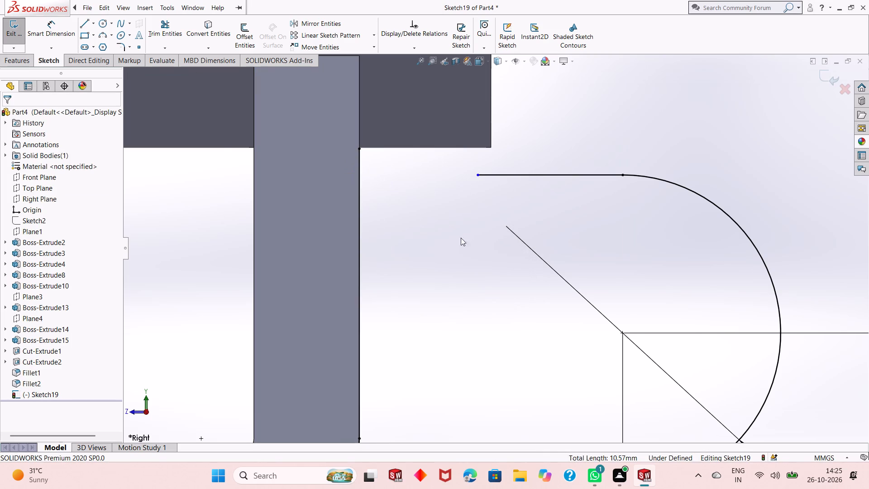
Delete the vertical sketch line running along the arm's outer face up to the bracket head.
{"action": "scroll", "coordinate": [486, 249], "scroll_direction": "down", "scroll_amount": 3}
{"action": "scroll", "coordinate": [430, 254], "scroll_direction": "up", "scroll_amount": 6}
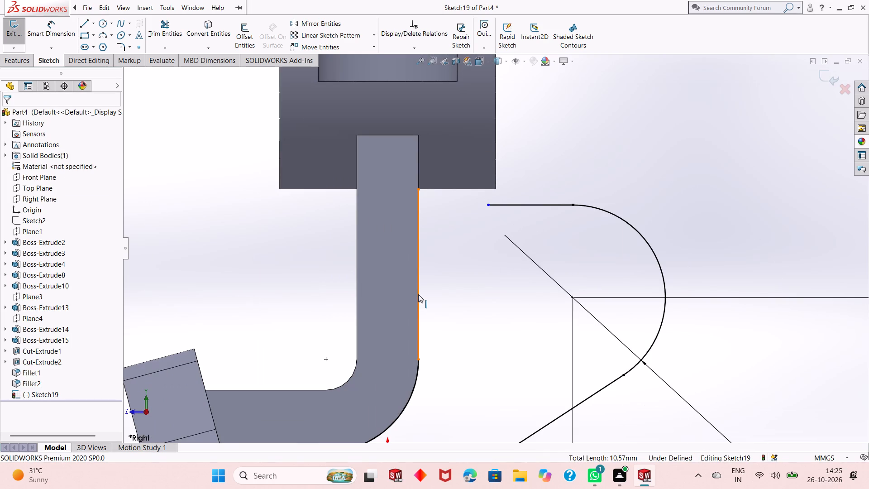
{"action": "left_click", "coordinate": [418, 294]}
{"action": "right_click", "coordinate": [182, 177]}
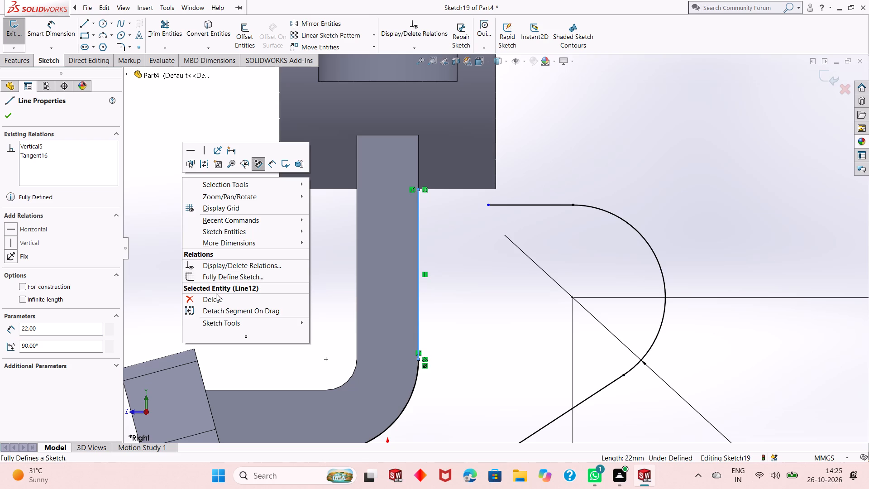
{"action": "left_click", "coordinate": [217, 296]}
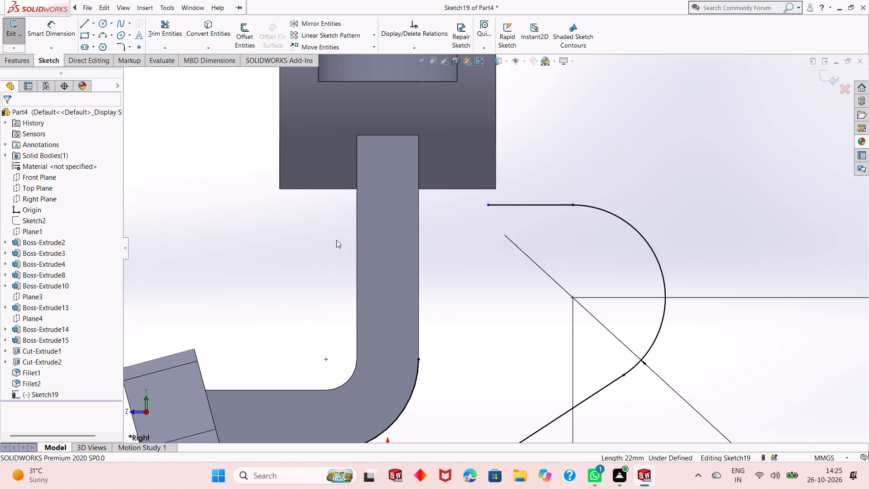
Draw a 22 mm vertical line from the top of the arm's bend arc up to the bracket head's bottom edge.
{"action": "left_click", "coordinate": [263, 175]}
{"action": "left_click", "coordinate": [85, 24]}
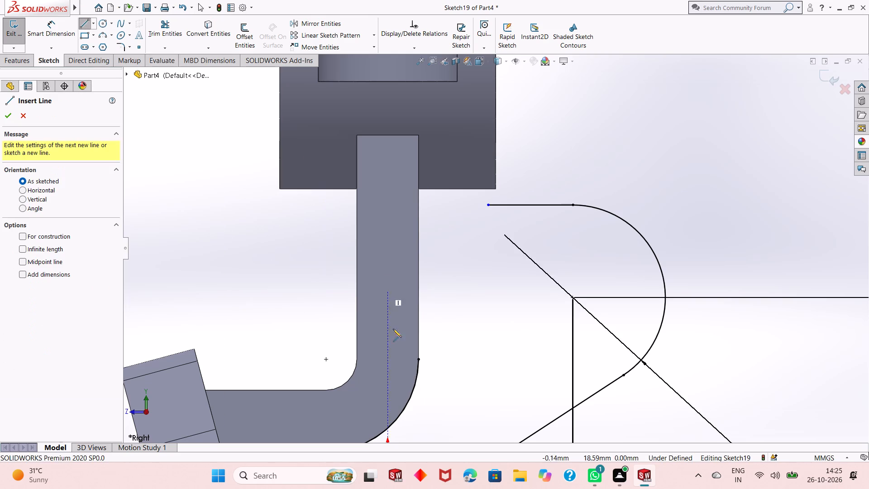
{"action": "left_click", "coordinate": [420, 359]}
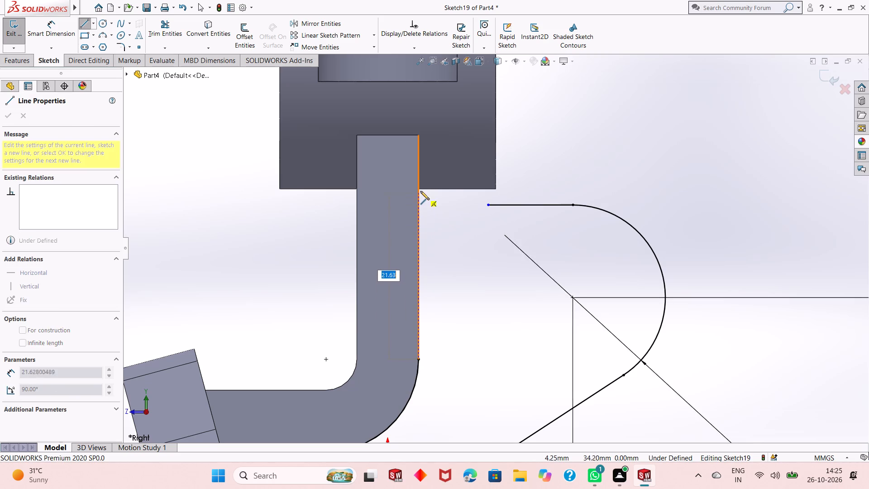
{"action": "left_click", "coordinate": [419, 187]}
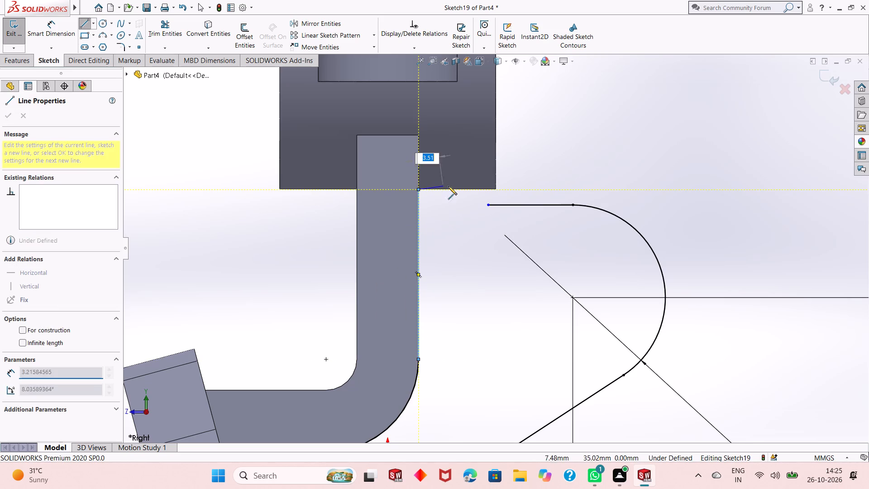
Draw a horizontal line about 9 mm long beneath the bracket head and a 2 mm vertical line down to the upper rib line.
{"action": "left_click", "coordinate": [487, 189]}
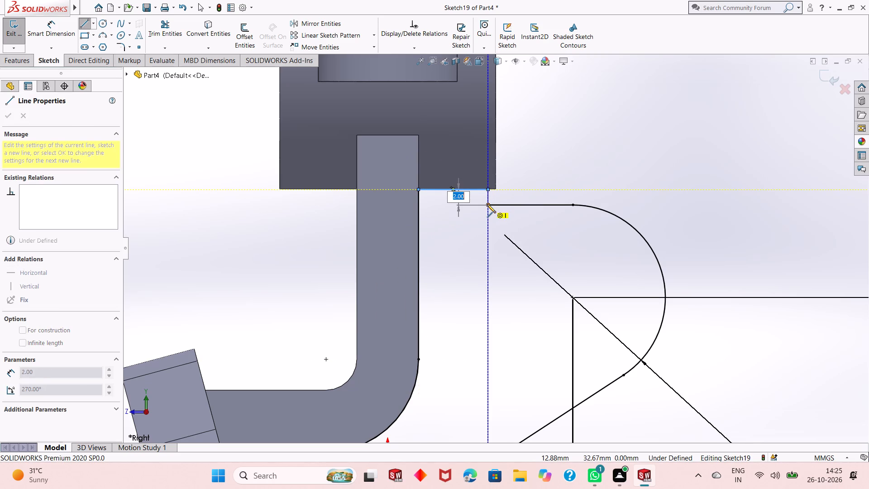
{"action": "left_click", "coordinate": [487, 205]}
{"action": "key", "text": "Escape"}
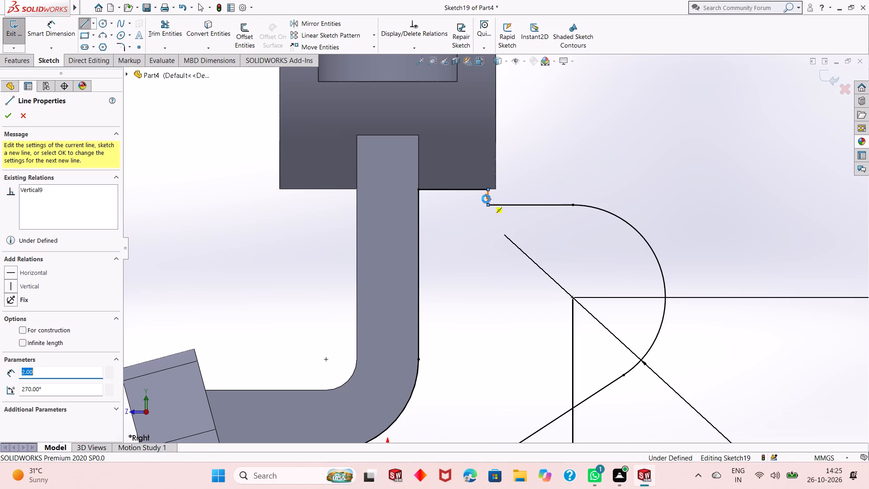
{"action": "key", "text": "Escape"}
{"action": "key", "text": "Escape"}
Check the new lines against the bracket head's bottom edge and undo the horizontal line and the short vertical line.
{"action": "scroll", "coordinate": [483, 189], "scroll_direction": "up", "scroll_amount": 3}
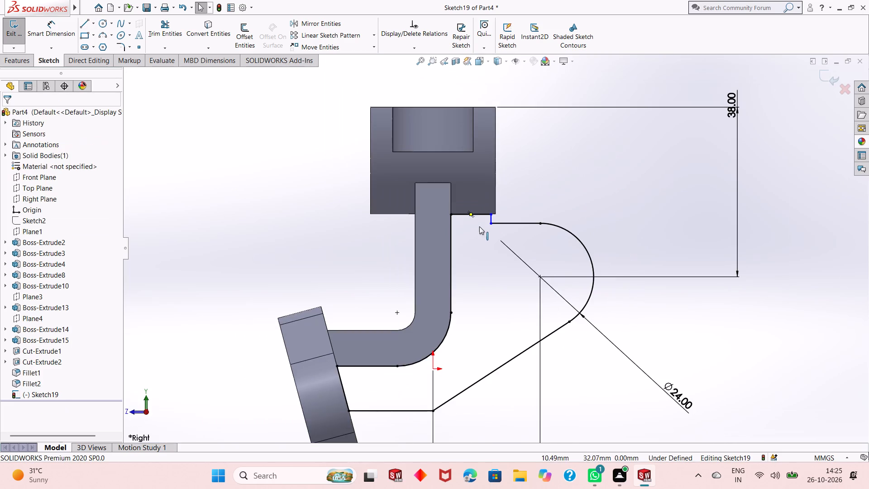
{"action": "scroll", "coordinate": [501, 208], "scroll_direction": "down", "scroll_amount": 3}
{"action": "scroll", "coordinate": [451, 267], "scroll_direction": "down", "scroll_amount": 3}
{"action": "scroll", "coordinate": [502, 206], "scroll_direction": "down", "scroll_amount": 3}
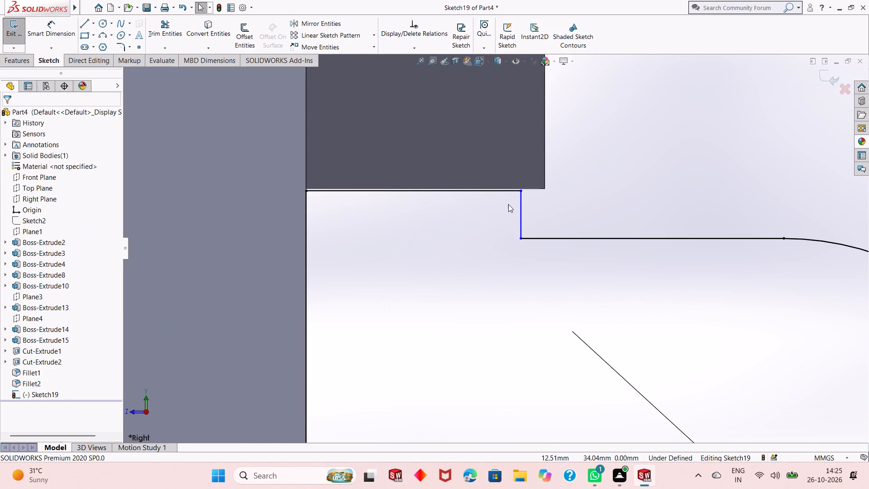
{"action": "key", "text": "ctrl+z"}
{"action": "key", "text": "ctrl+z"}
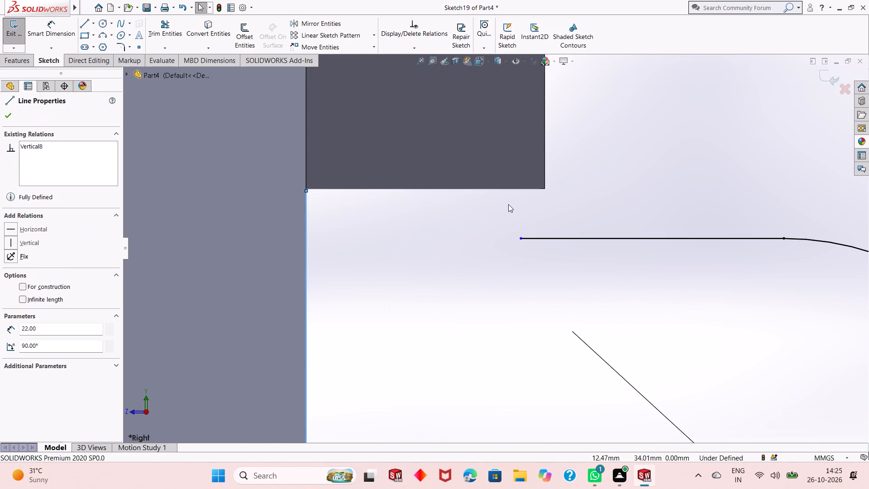
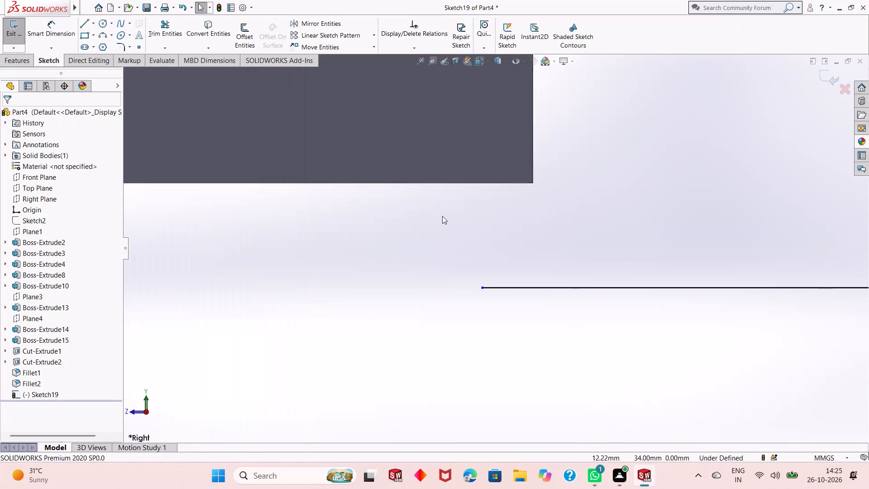
Close the rib profile with lines about 23 mm up the arm into the bracket head, 9 mm across, and 3.3 mm down to the upper rib line.
{"action": "scroll", "coordinate": [442, 216], "scroll_direction": "up", "scroll_amount": 10}
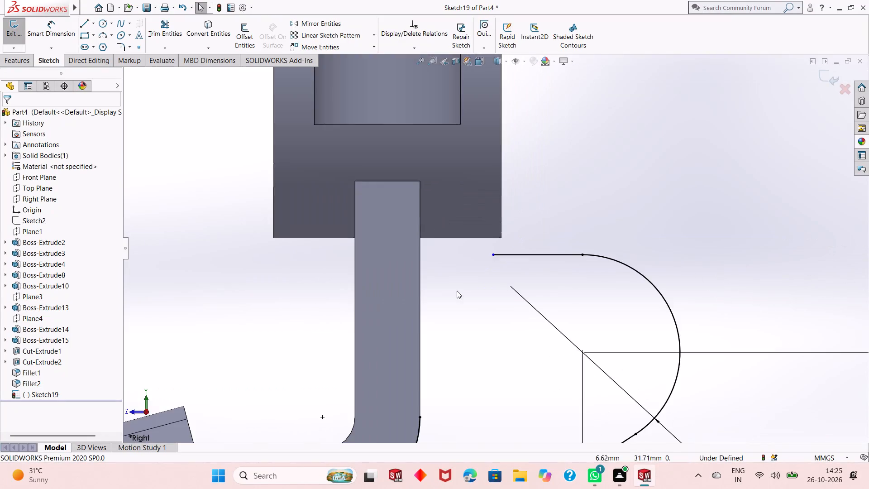
{"action": "scroll", "coordinate": [466, 327], "scroll_direction": "up", "scroll_amount": 2}
{"action": "scroll", "coordinate": [471, 379], "scroll_direction": "down", "scroll_amount": 2}
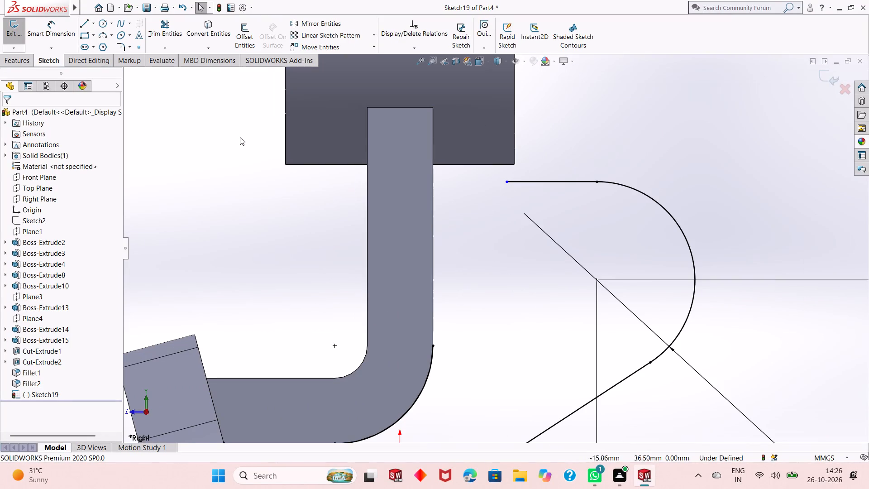
{"action": "left_click", "coordinate": [88, 20]}
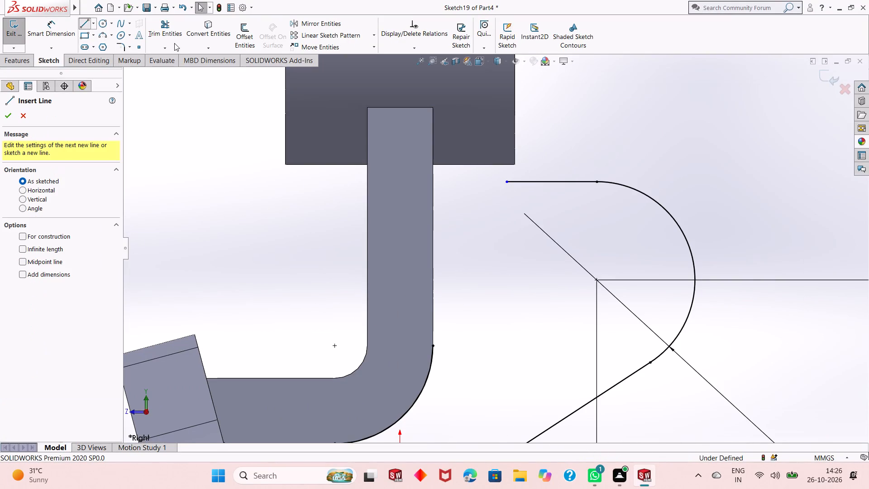
{"action": "left_click", "coordinate": [434, 347]}
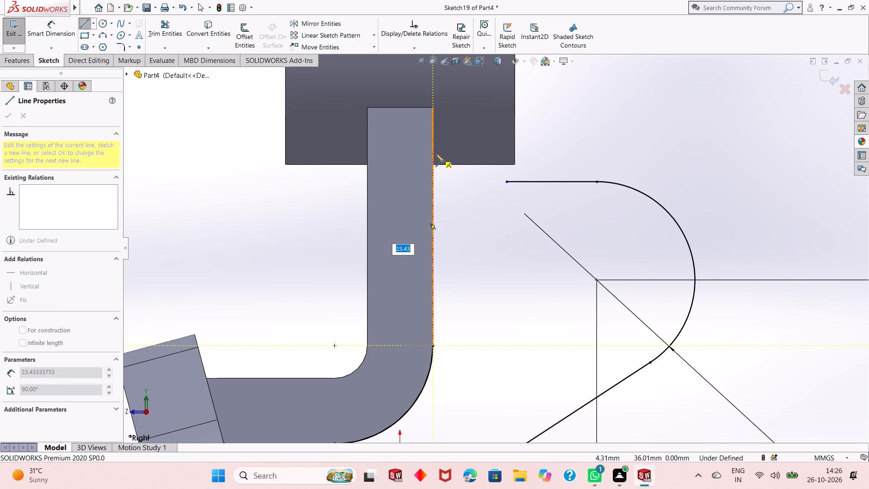
{"action": "left_click", "coordinate": [434, 154]}
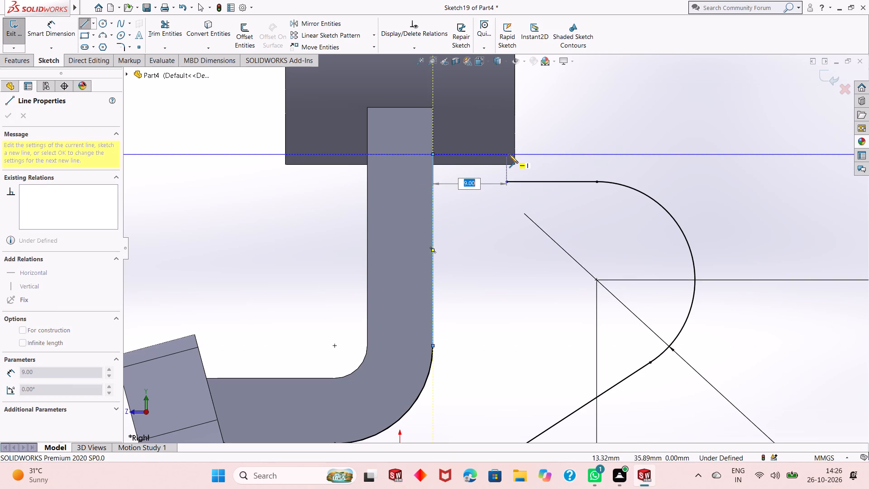
{"action": "left_click", "coordinate": [509, 154]}
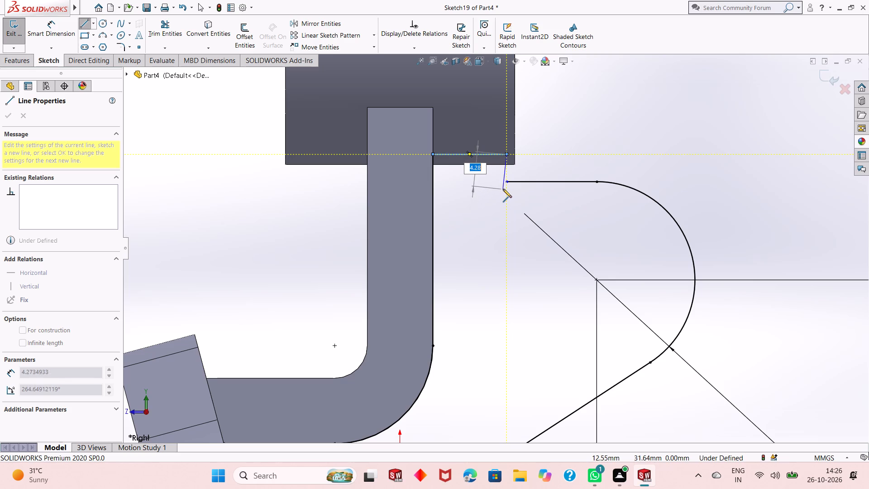
{"action": "left_click", "coordinate": [509, 182]}
{"action": "key", "text": "Escape"}
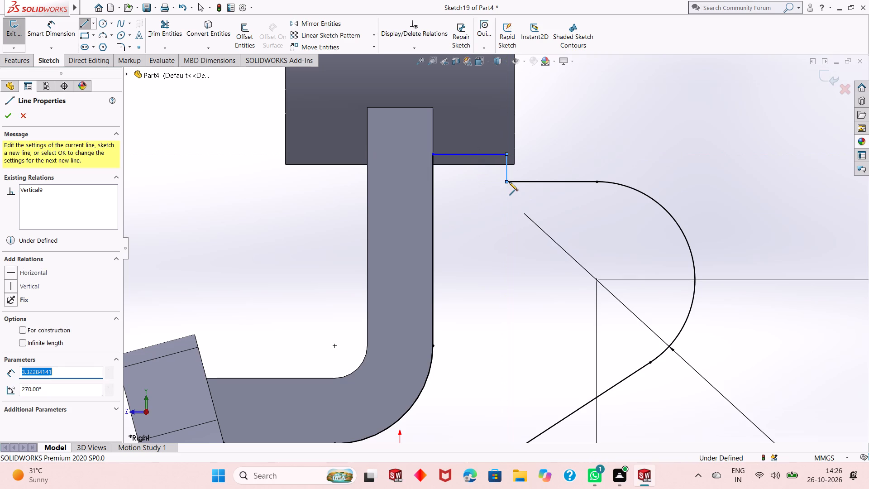
{"action": "key", "text": "Escape"}
{"action": "key", "text": "Escape"}
Dimension the short vertical line and the horizontal line where the rib profile enters the bracket head.
{"action": "left_click", "coordinate": [68, 34]}
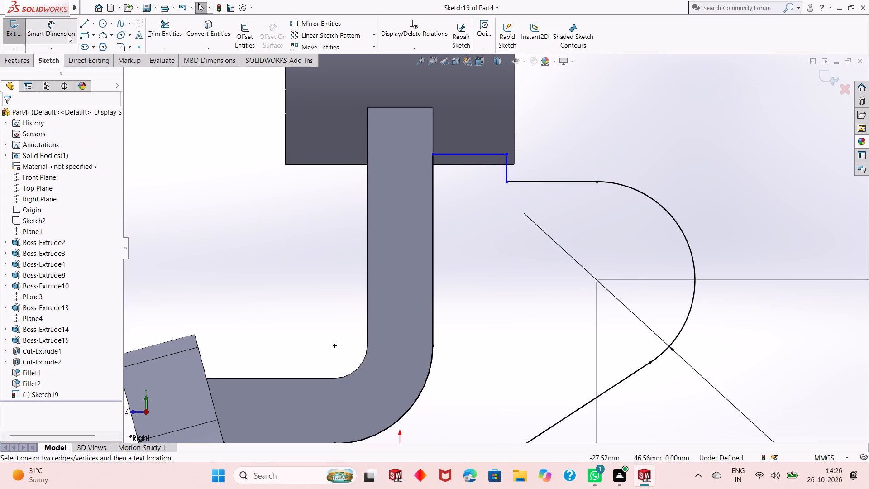
{"action": "left_click", "coordinate": [508, 159]}
{"action": "left_click", "coordinate": [544, 159]}
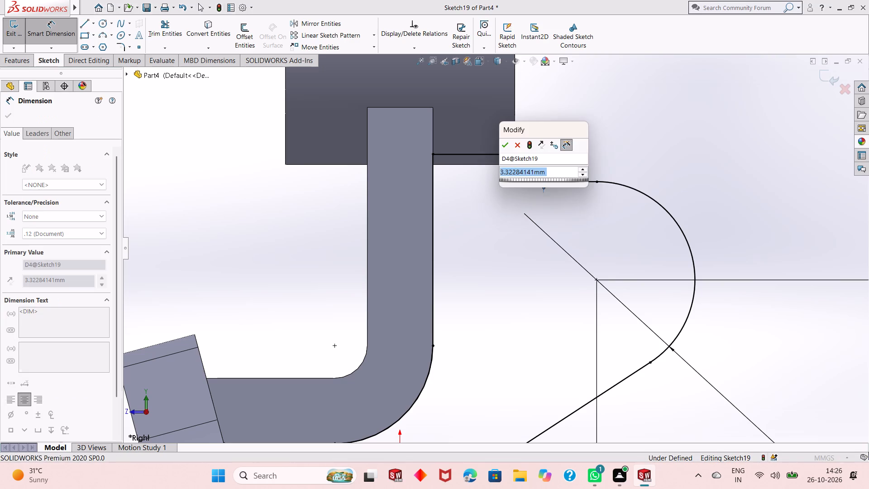
{"action": "key", "text": "Return"}
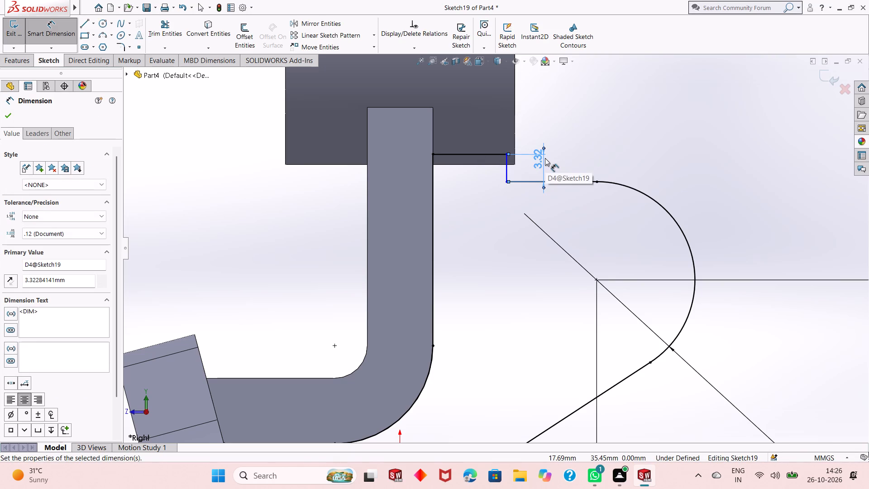
{"action": "left_click", "coordinate": [468, 154]}
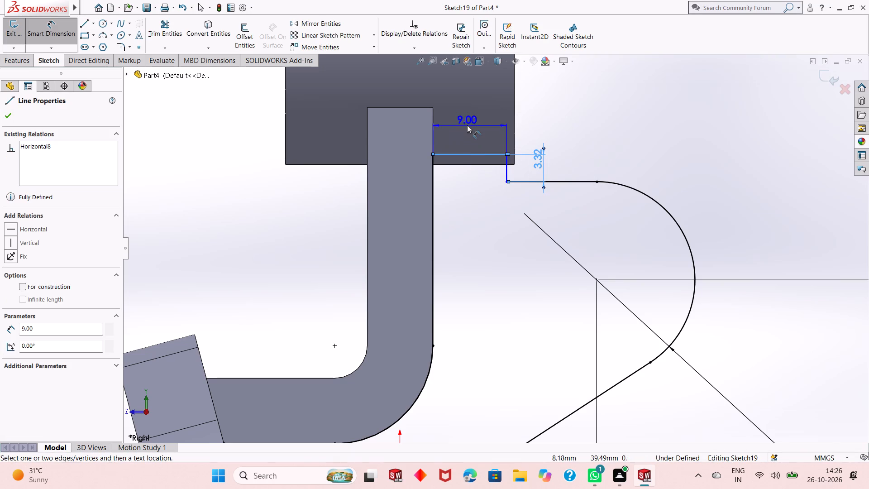
{"action": "left_click", "coordinate": [467, 125]}
{"action": "key", "text": "Return"}
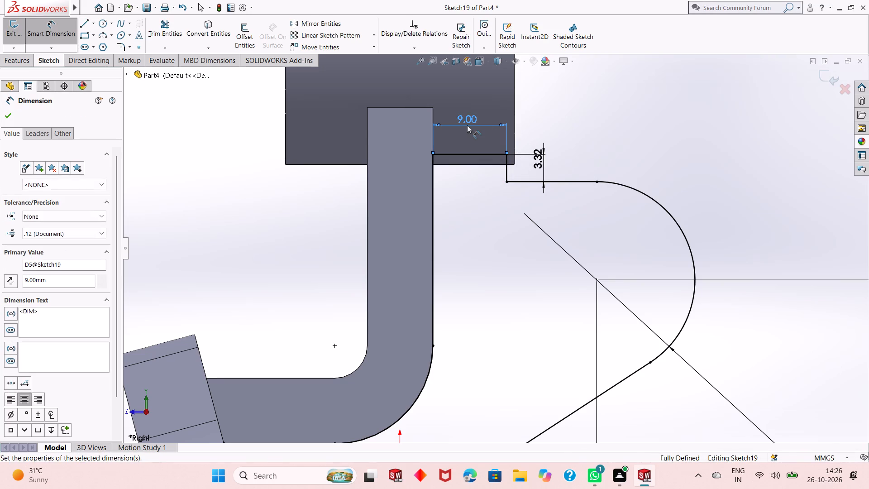
{"action": "right_click", "coordinate": [591, 111]}
{"action": "left_click", "coordinate": [613, 135]}
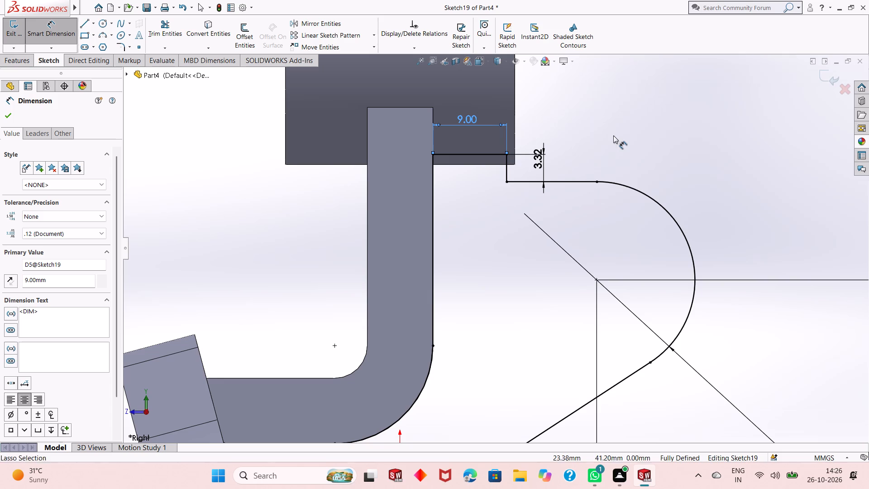
{"action": "right_click", "coordinate": [624, 141]}
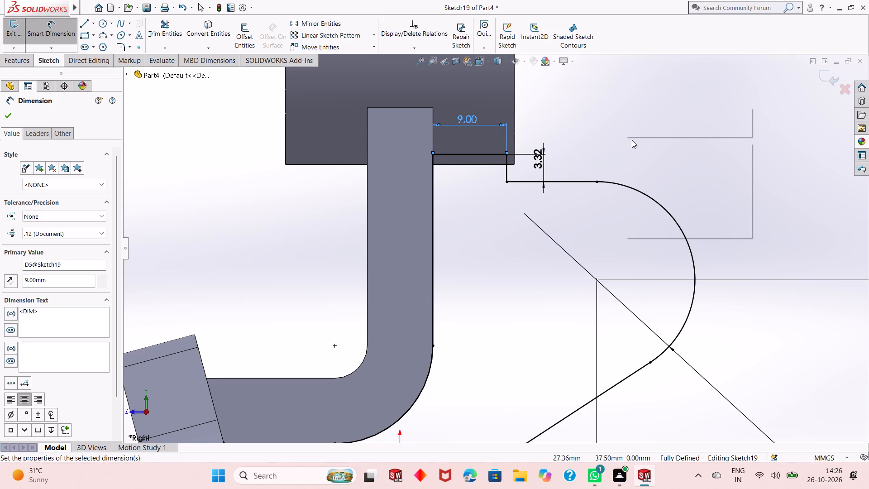
{"action": "left_click", "coordinate": [657, 163]}
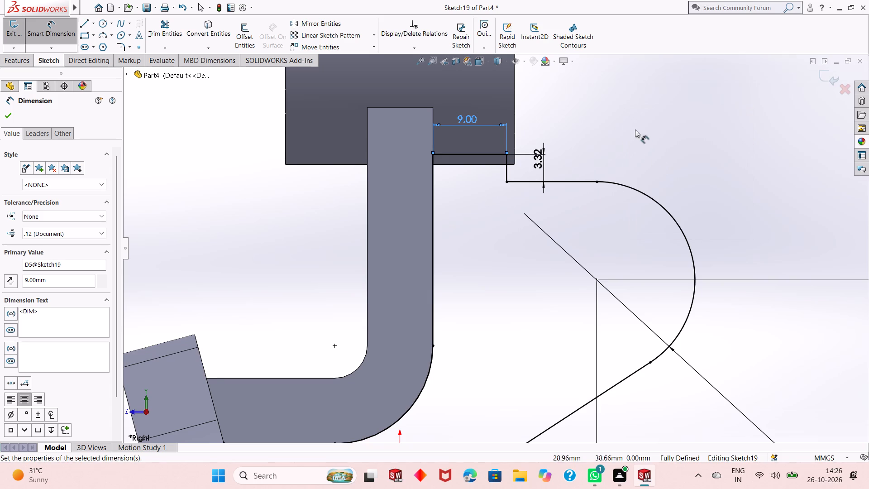
{"action": "right_click", "coordinate": [604, 97]}
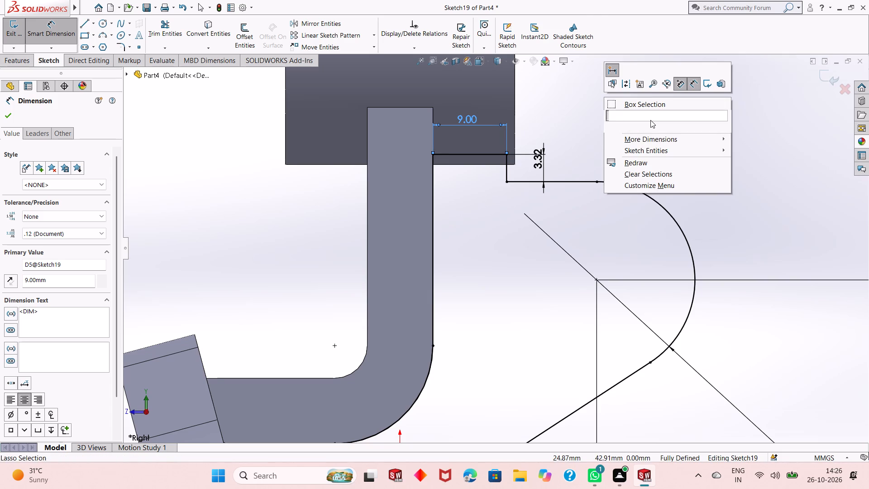
{"action": "left_click", "coordinate": [650, 125]}
{"action": "key", "text": "Escape"}
{"action": "key", "text": "Escape"}
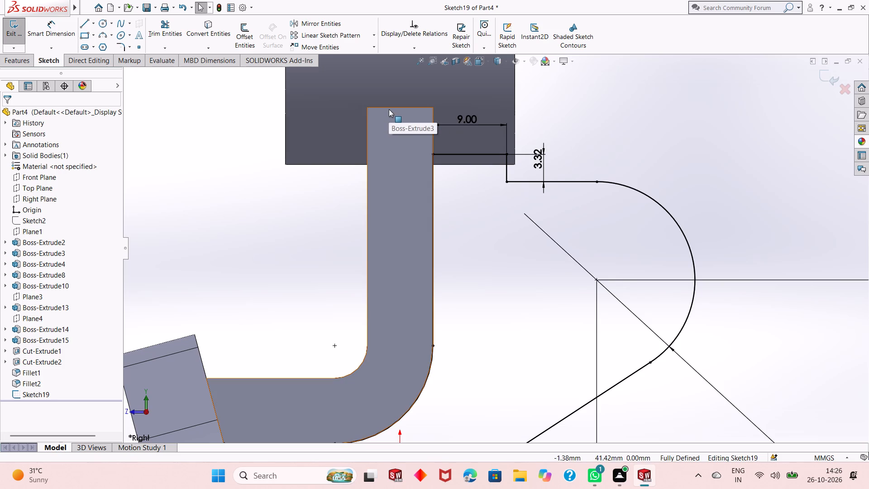
Extrude the closed rib profile 6 mm with the Mid Plane end condition, merging the result with the bracket body.
{"action": "scroll", "coordinate": [474, 239], "scroll_direction": "up", "scroll_amount": 2}
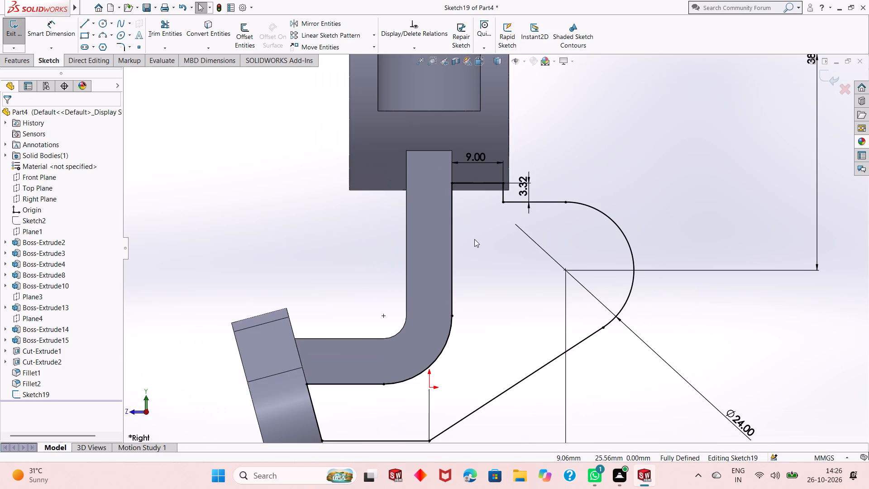
{"action": "scroll", "coordinate": [474, 239], "scroll_direction": "up", "scroll_amount": 3}
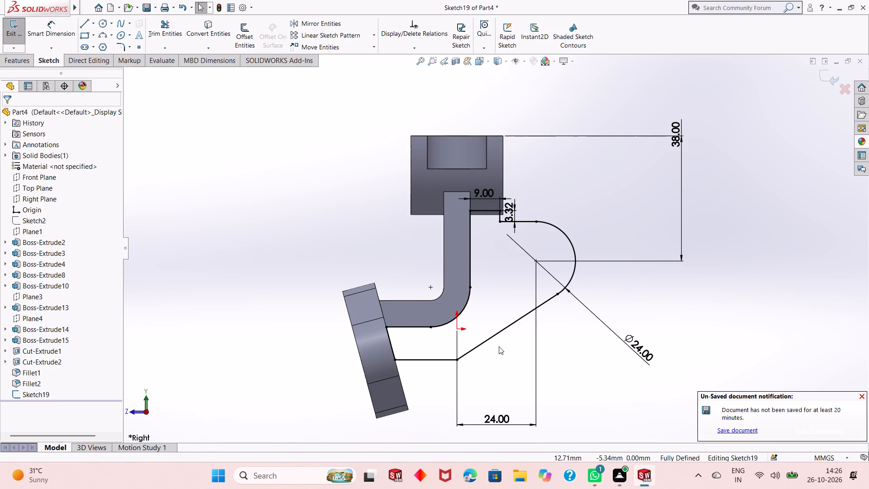
{"action": "scroll", "coordinate": [499, 346], "scroll_direction": "down", "scroll_amount": 1}
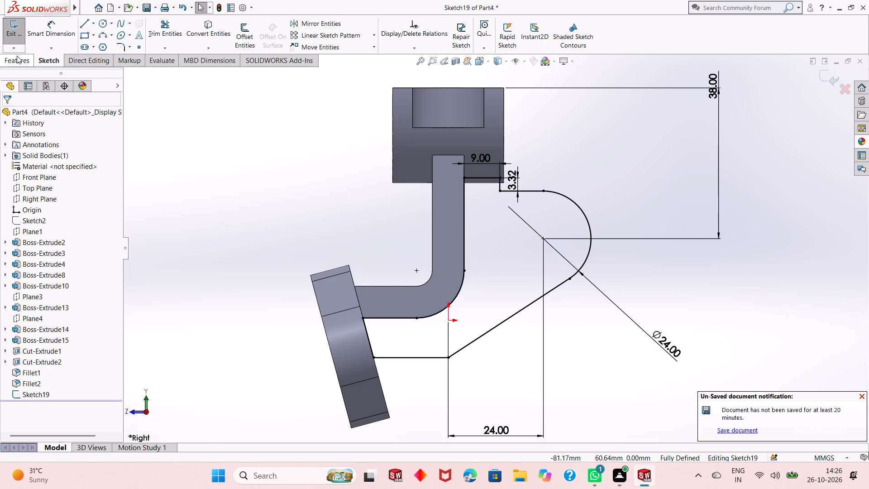
{"action": "left_click", "coordinate": [16, 60]}
{"action": "left_click", "coordinate": [23, 30]}
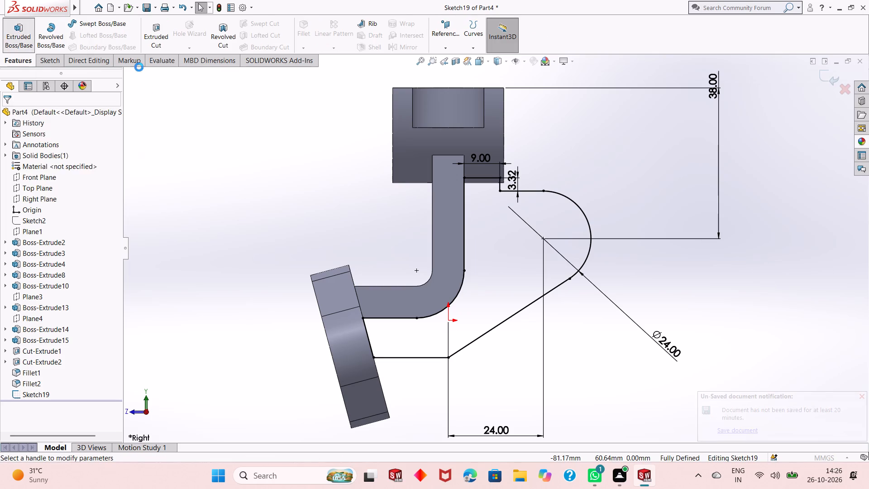
{"action": "middle_click_drag", "start_coordinate": [505, 233], "coordinate": [460, 244]}
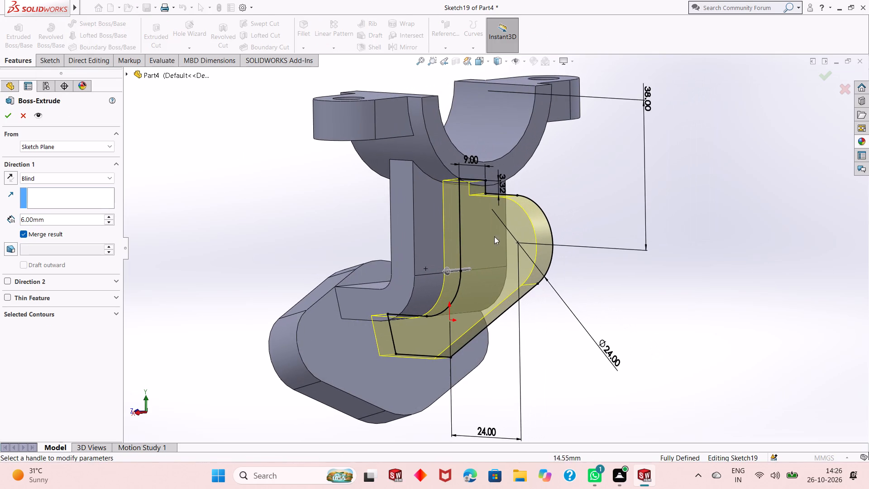
{"action": "middle_click_drag", "start_coordinate": [574, 222], "coordinate": [561, 226]}
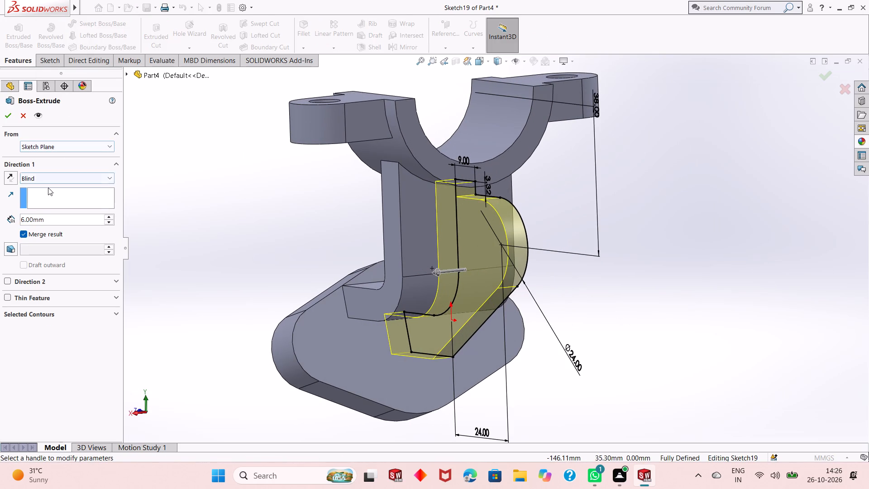
{"action": "left_click", "coordinate": [60, 177]}
{"action": "left_click", "coordinate": [74, 232]}
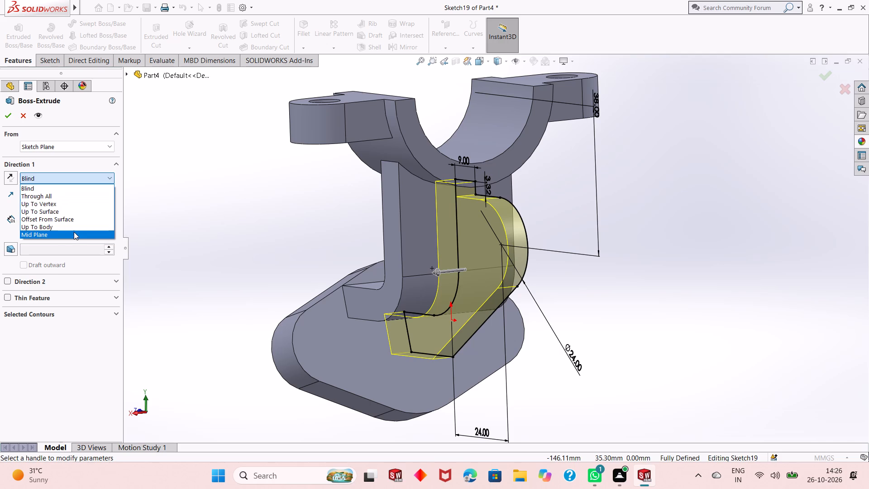
{"action": "middle_click_drag", "start_coordinate": [504, 260], "coordinate": [493, 263]}
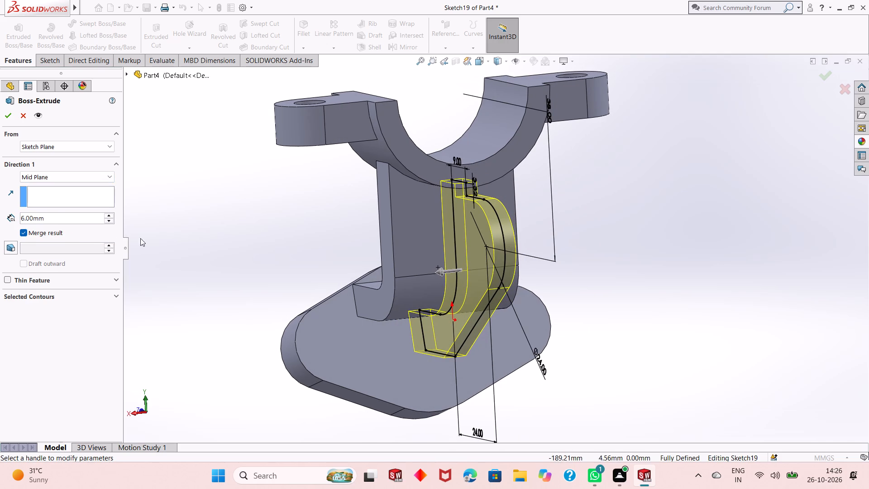
{"action": "left_click", "coordinate": [11, 115]}
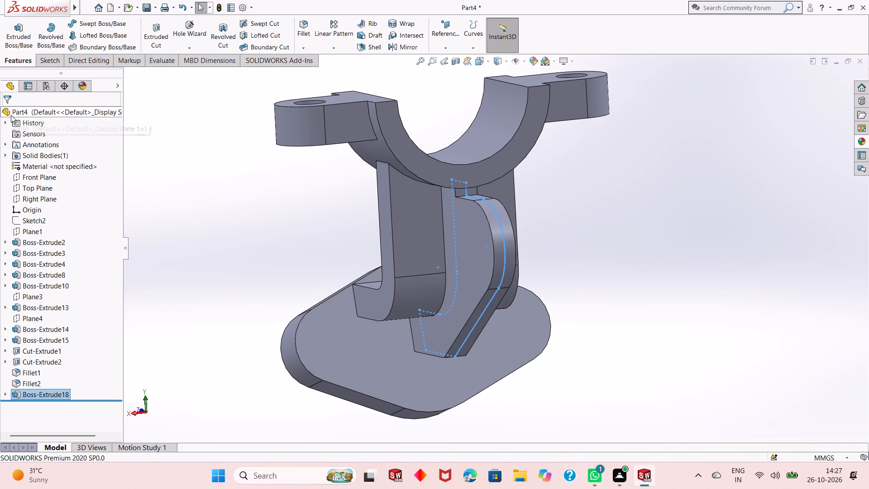
{"action": "left_click", "coordinate": [306, 226]}
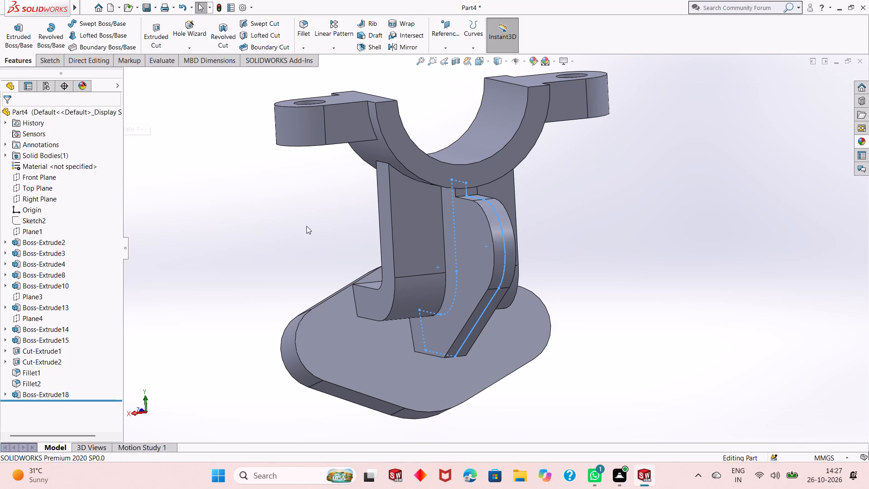
Fillet the inner corner edge between the rib's upper face and the short vertical face beneath the bracket head with a 1 mm radius.
{"action": "middle_click_drag", "start_coordinate": [500, 203], "coordinate": [506, 201]}
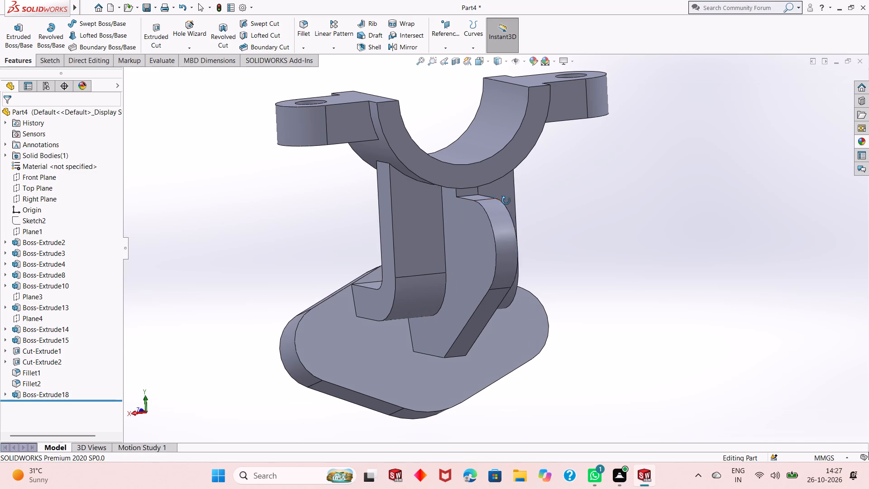
{"action": "middle_click_drag", "start_coordinate": [506, 201], "coordinate": [527, 197]}
{"action": "scroll", "coordinate": [511, 187], "scroll_direction": "down", "scroll_amount": 1}
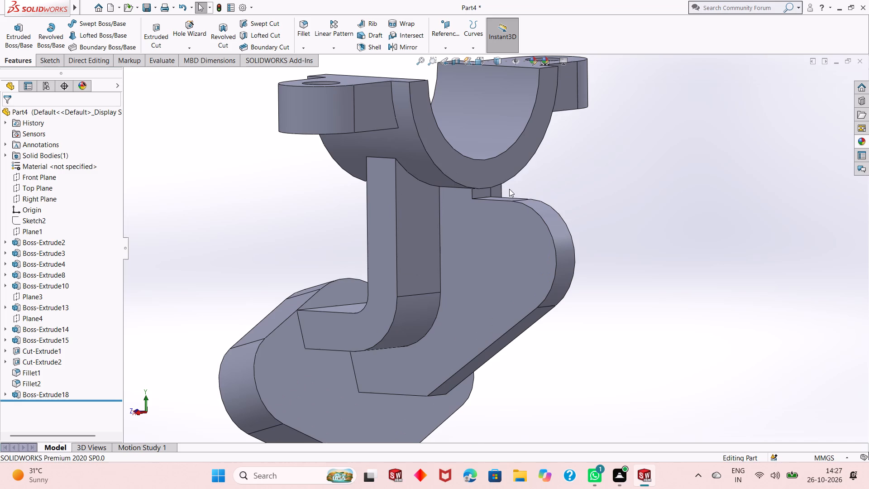
{"action": "left_click", "coordinate": [310, 24]}
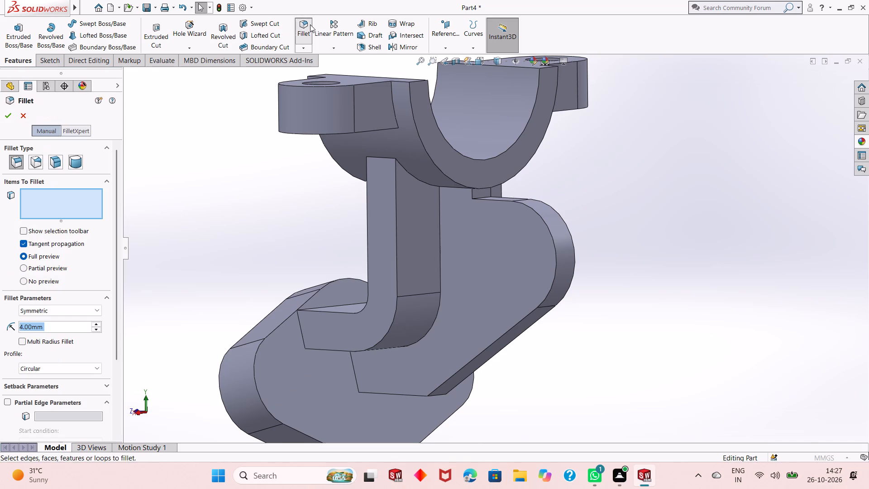
{"action": "key", "text": "1"}
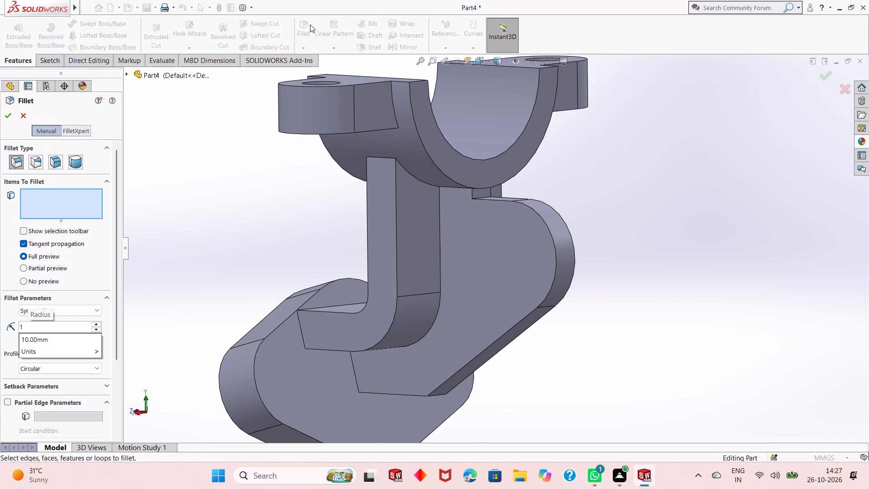
{"action": "key", "text": "Return"}
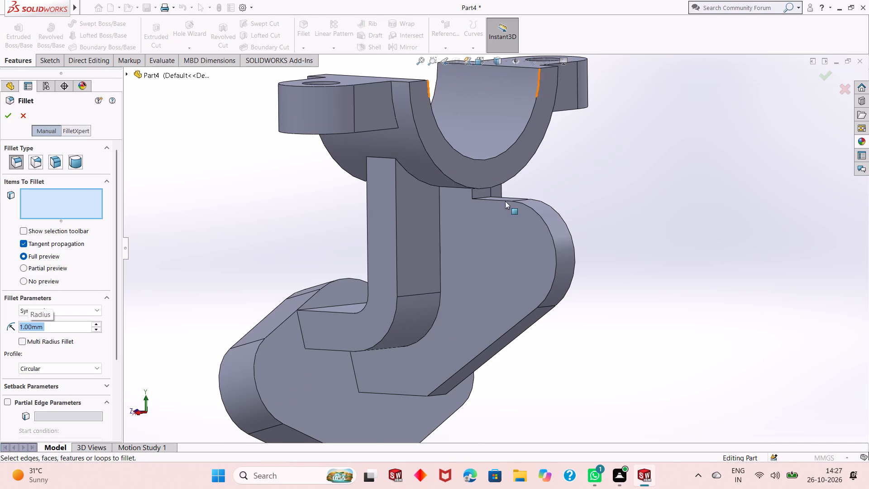
{"action": "middle_click_drag", "start_coordinate": [482, 180], "coordinate": [477, 225]}
{"action": "scroll", "coordinate": [479, 202], "scroll_direction": "down", "scroll_amount": 6}
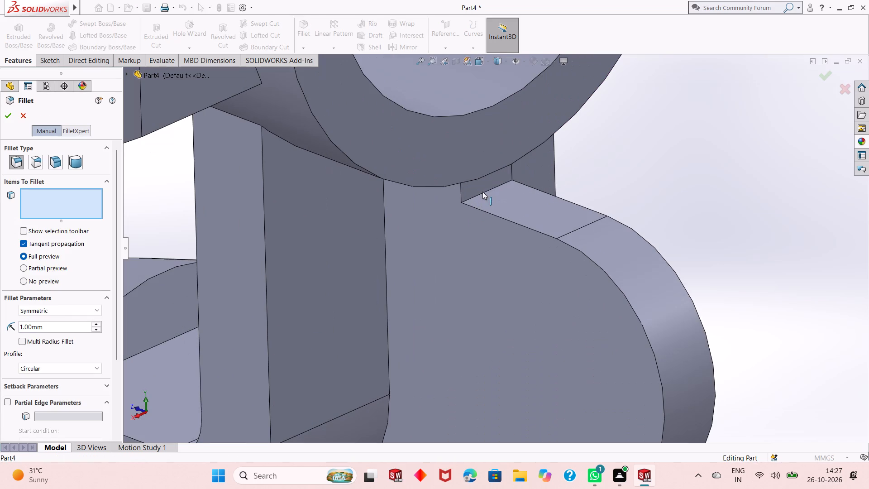
{"action": "left_click", "coordinate": [480, 196]}
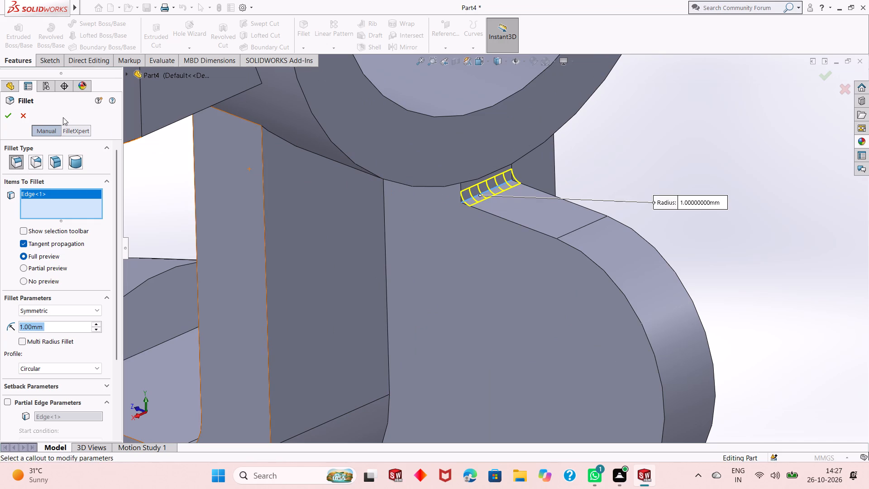
{"action": "left_click", "coordinate": [7, 120]}
{"action": "scroll", "coordinate": [524, 292], "scroll_direction": "up", "scroll_amount": 2}
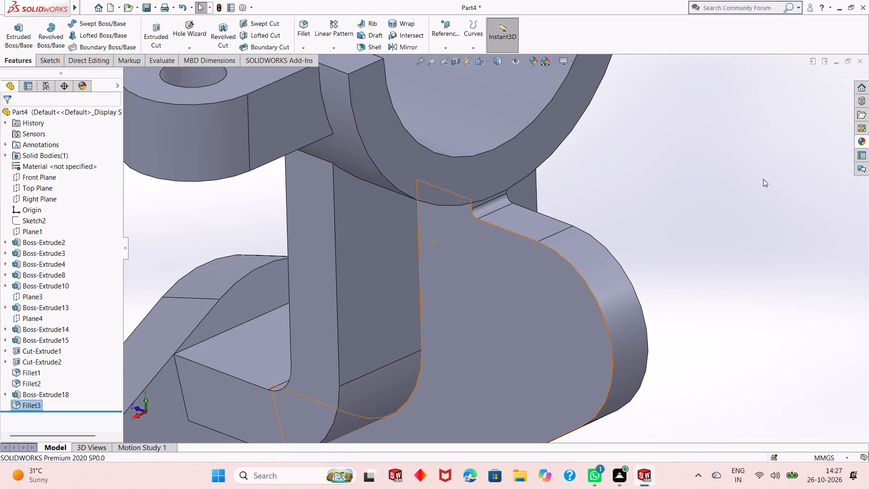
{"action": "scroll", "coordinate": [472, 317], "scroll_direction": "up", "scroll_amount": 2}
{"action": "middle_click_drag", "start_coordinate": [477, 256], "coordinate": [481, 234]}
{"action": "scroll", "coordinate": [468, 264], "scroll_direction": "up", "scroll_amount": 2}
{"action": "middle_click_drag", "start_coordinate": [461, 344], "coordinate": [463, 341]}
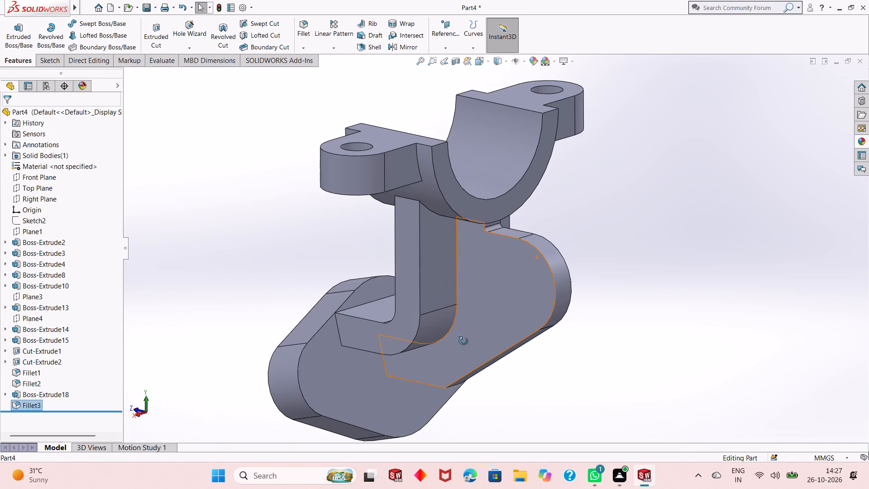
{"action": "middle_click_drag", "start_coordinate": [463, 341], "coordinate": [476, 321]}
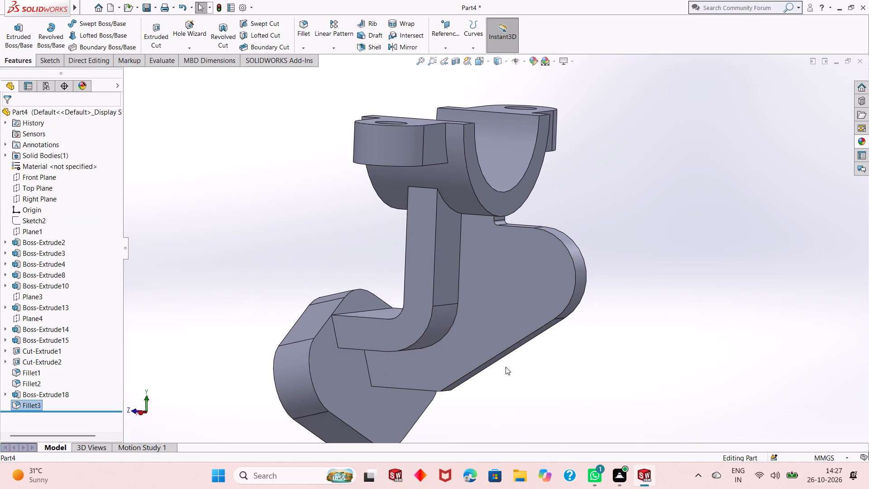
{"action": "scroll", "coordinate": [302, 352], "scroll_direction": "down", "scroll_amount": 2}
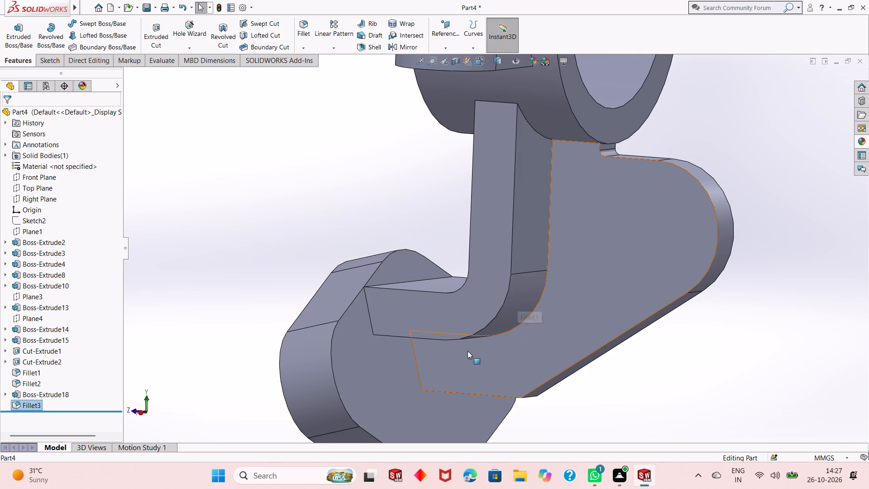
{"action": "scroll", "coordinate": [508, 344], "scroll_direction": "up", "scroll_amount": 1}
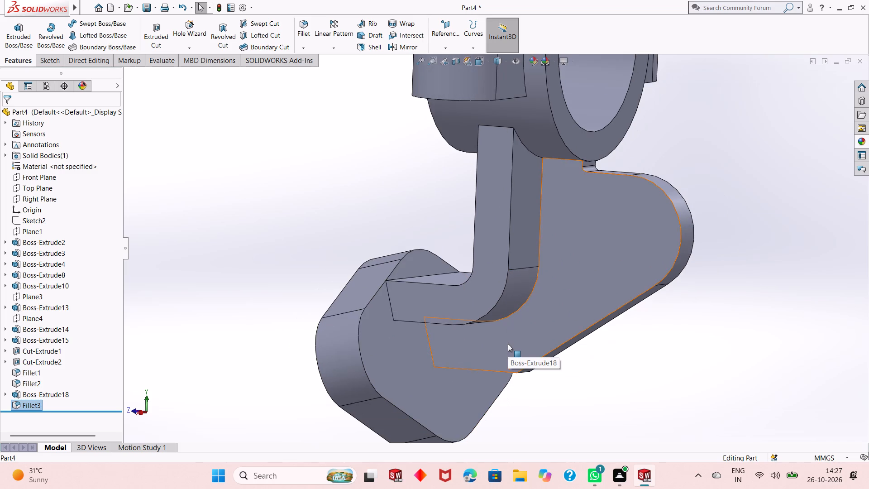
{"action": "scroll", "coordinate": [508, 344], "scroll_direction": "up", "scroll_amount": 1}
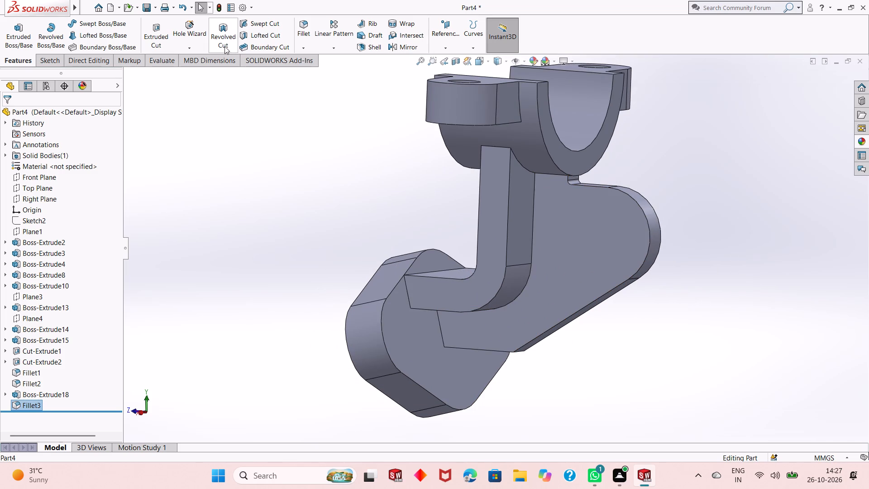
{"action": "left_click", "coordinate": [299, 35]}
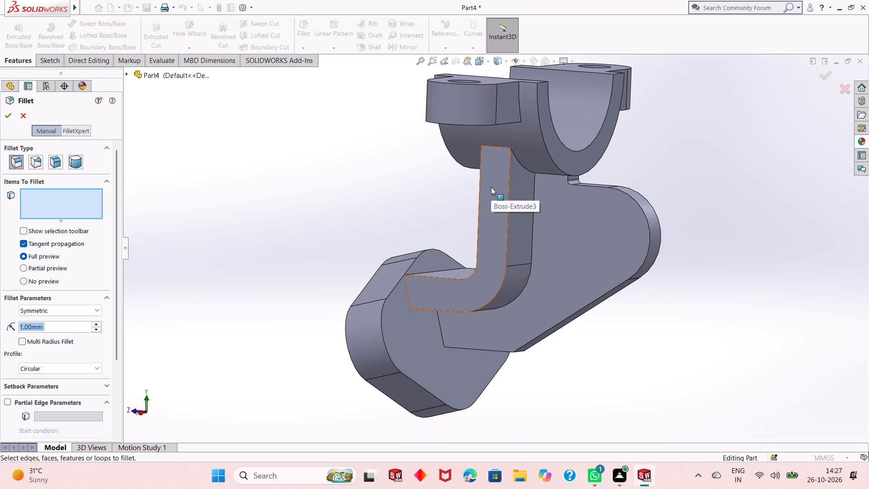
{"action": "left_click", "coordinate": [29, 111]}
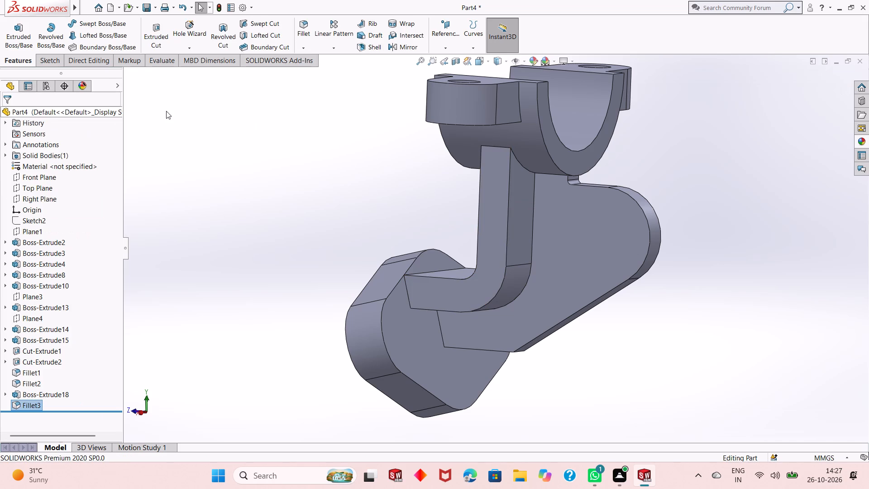
Sketch a circle about 8.2 mm in diameter on the rib's side face, concentric with the rib's rounded end.
{"action": "left_click", "coordinate": [601, 220]}
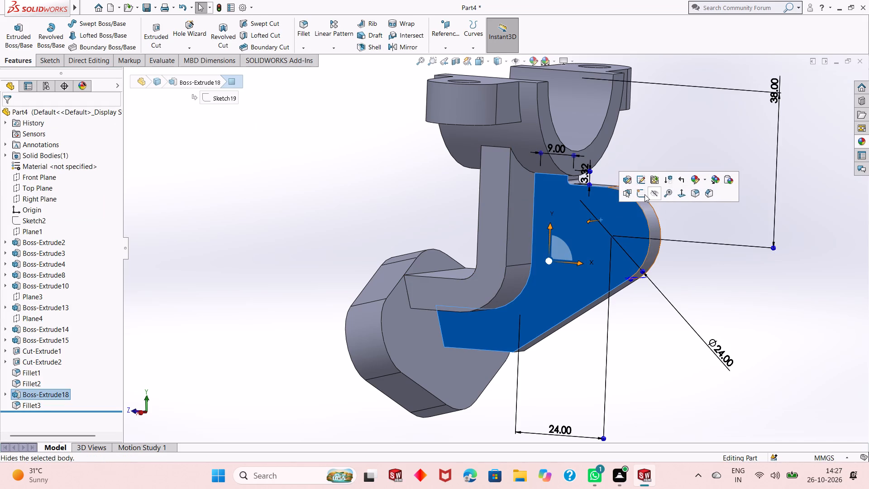
{"action": "left_click", "coordinate": [645, 194]}
{"action": "key", "text": "ctrl+8"}
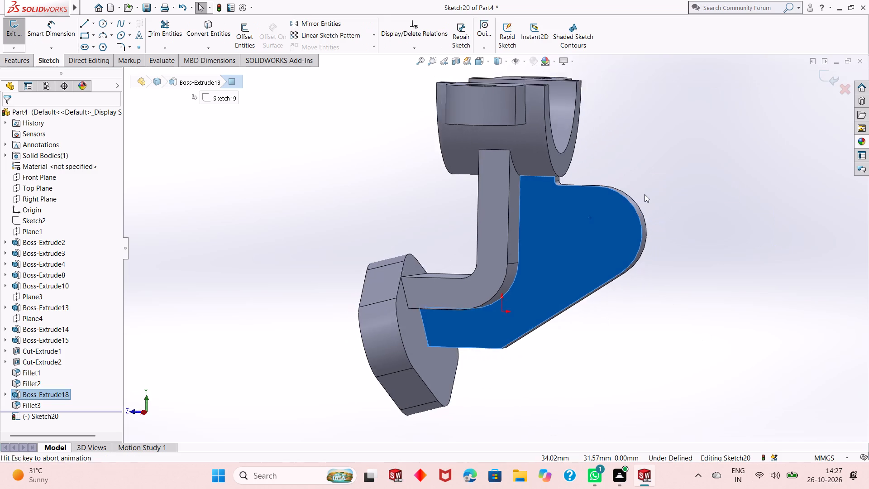
{"action": "left_click", "coordinate": [645, 194]}
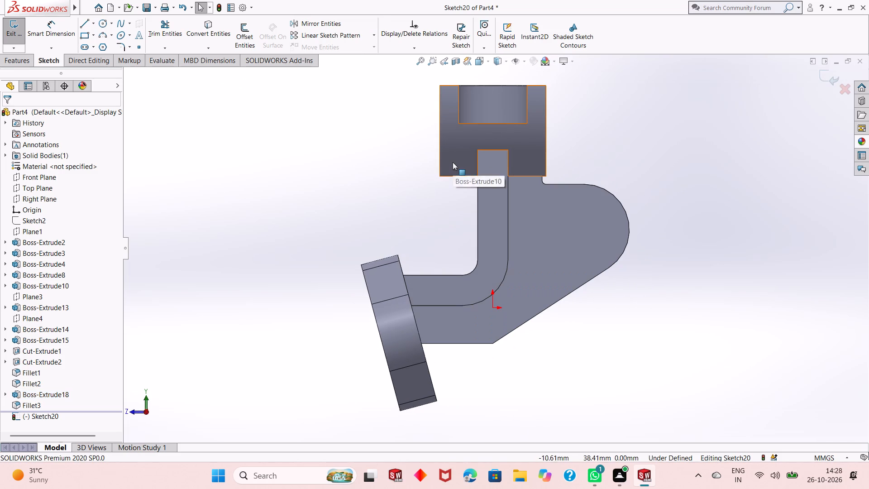
{"action": "left_click", "coordinate": [100, 24]}
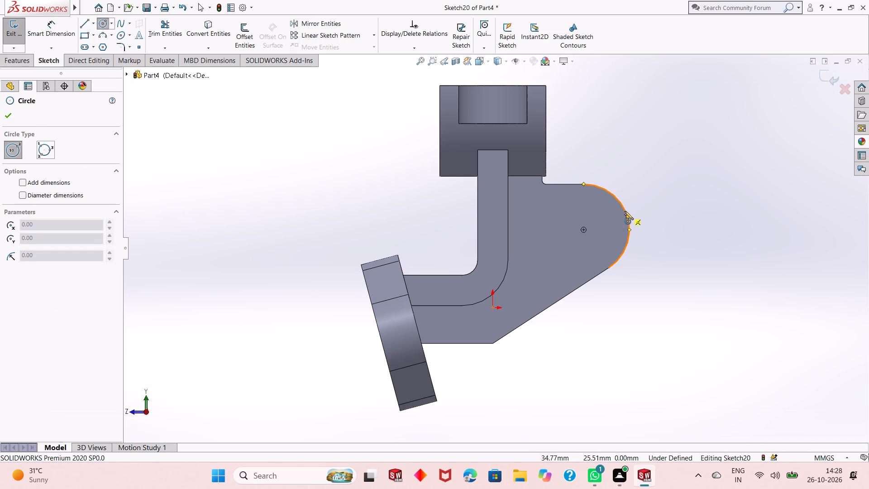
{"action": "left_click", "coordinate": [583, 229]}
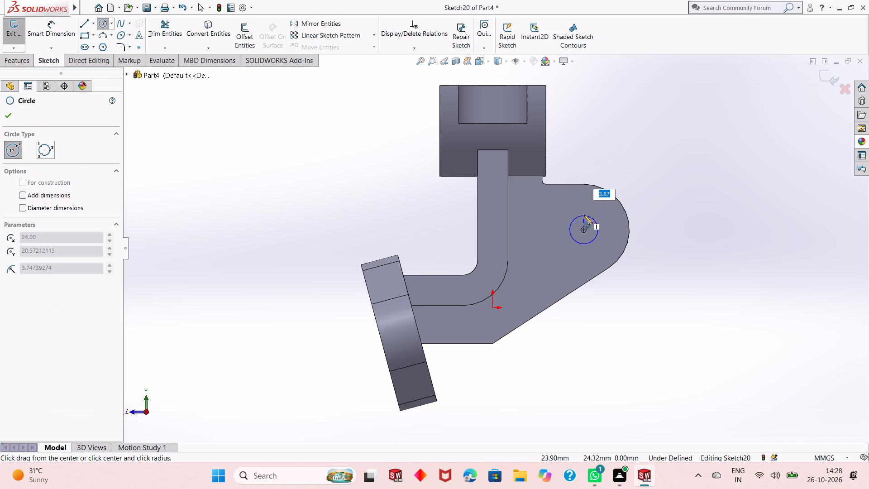
{"action": "left_click", "coordinate": [585, 214]}
{"action": "right_click", "coordinate": [318, 163]}
{"action": "left_click", "coordinate": [335, 173]}
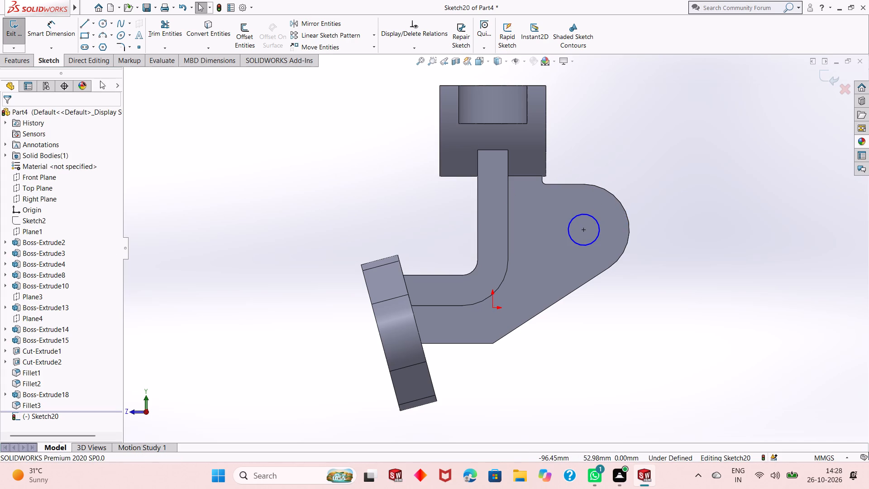
Dimension the rib circle's diameter as 10 mm.
{"action": "left_click", "coordinate": [64, 28]}
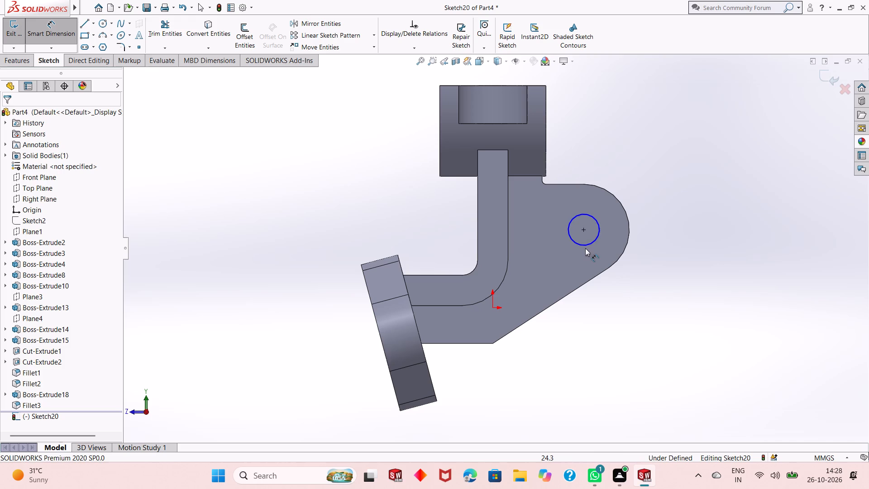
{"action": "left_click", "coordinate": [589, 244]}
{"action": "left_click", "coordinate": [673, 326]}
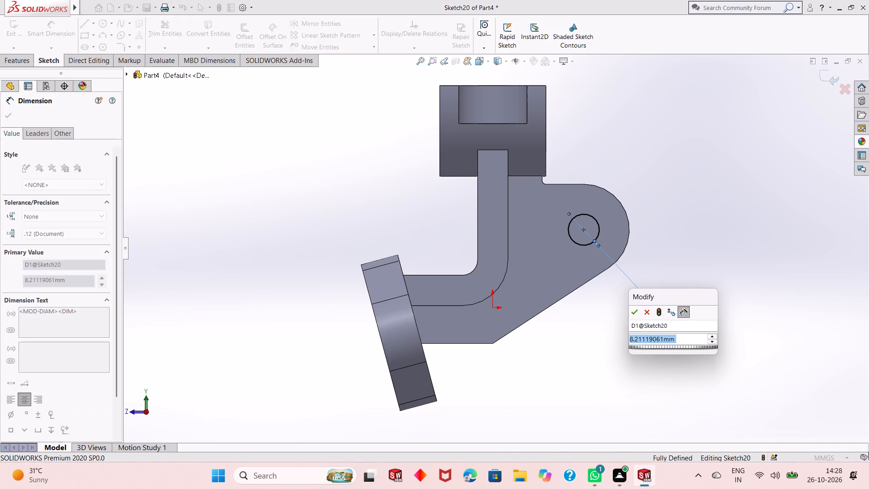
{"action": "type", "text": "10"}
{"action": "key", "text": "Return"}
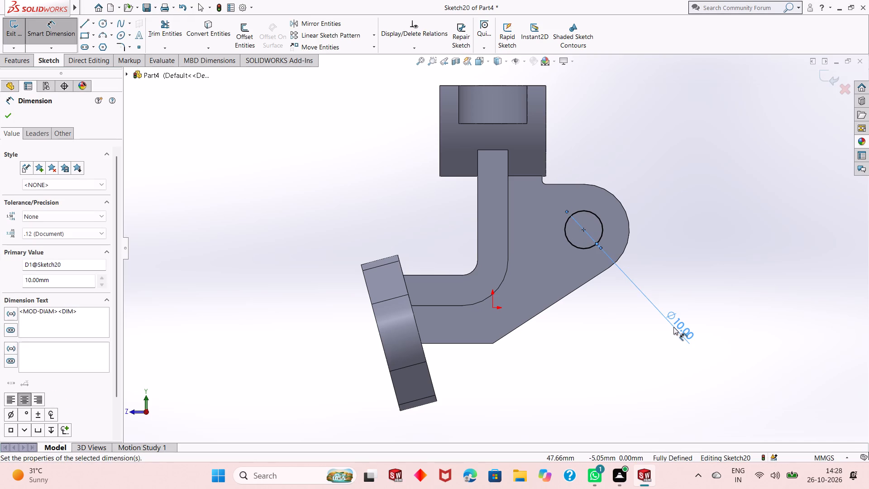
{"action": "right_click", "coordinate": [692, 197]}
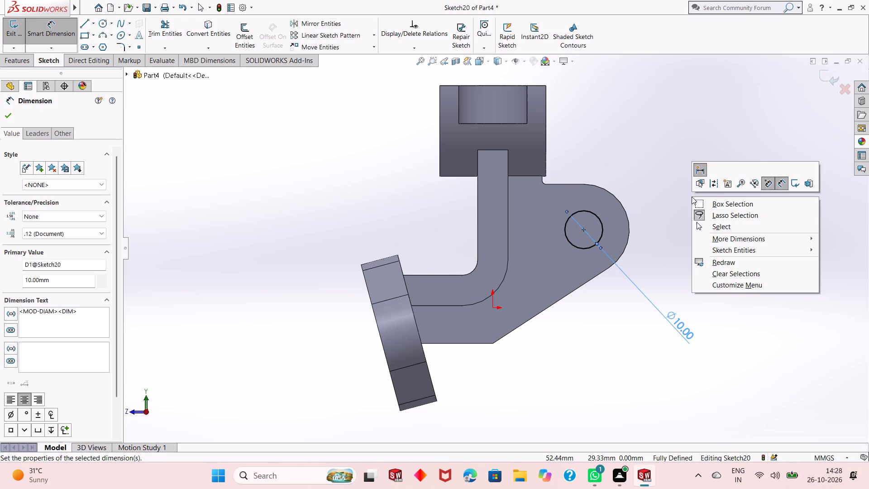
{"action": "left_click", "coordinate": [703, 230]}
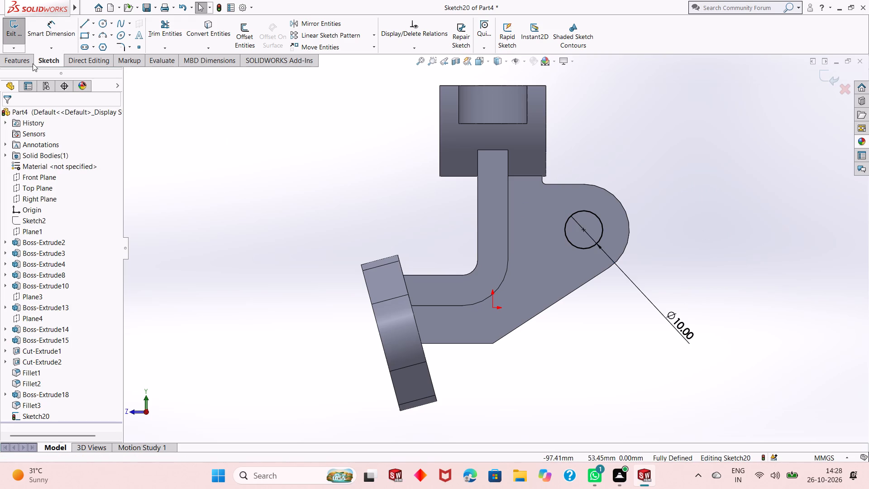
Cut-extrude the 10 mm circle through the rib with a Blind depth of 6 mm.
{"action": "left_click", "coordinate": [33, 63]}
{"action": "left_click", "coordinate": [156, 38]}
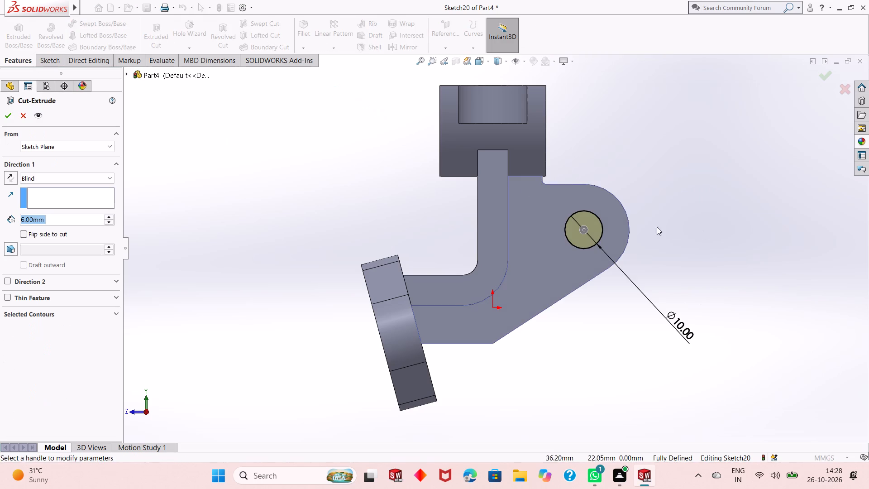
{"action": "middle_click_drag", "start_coordinate": [685, 228], "coordinate": [617, 260]}
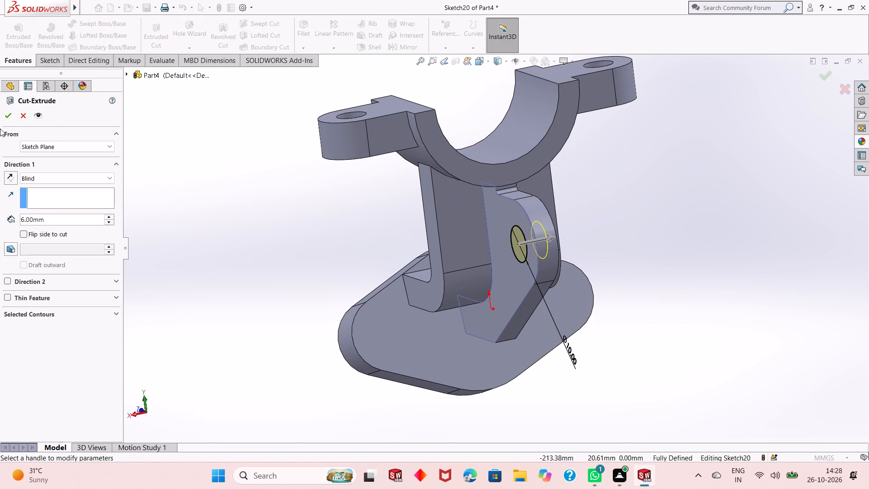
{"action": "left_click", "coordinate": [7, 120]}
{"action": "middle_click_drag", "start_coordinate": [605, 185], "coordinate": [601, 186]}
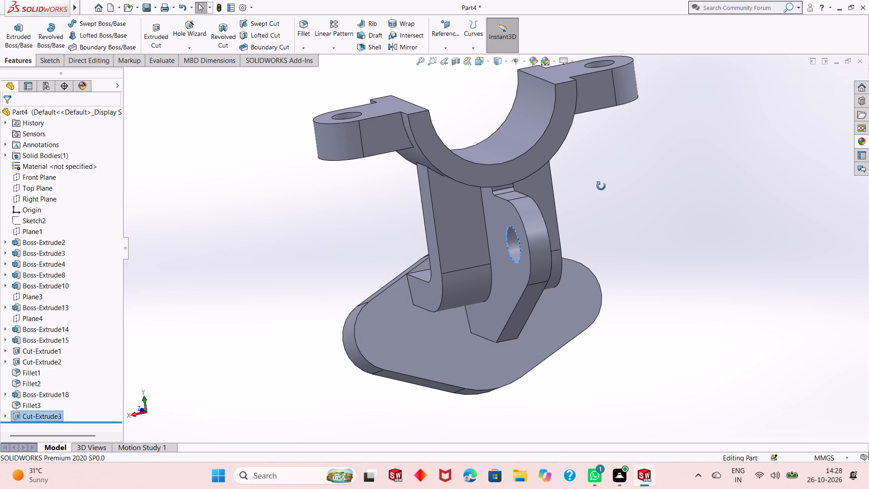
{"action": "middle_click_drag", "start_coordinate": [601, 186], "coordinate": [600, 187]}
{"action": "left_click", "coordinate": [600, 187]}
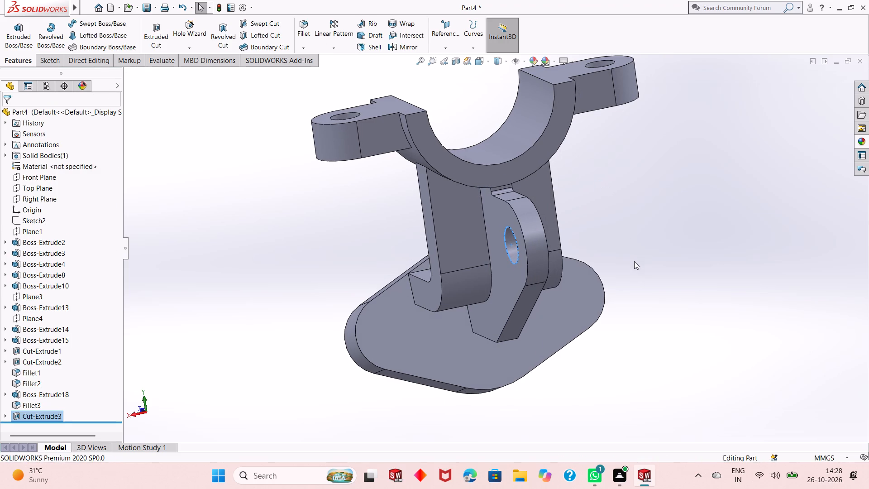
Sketch a circle about 10.7 mm in diameter on the tilted plate's outer face, centred on its +X rounded end.
{"action": "middle_click_drag", "start_coordinate": [628, 274], "coordinate": [779, 244]}
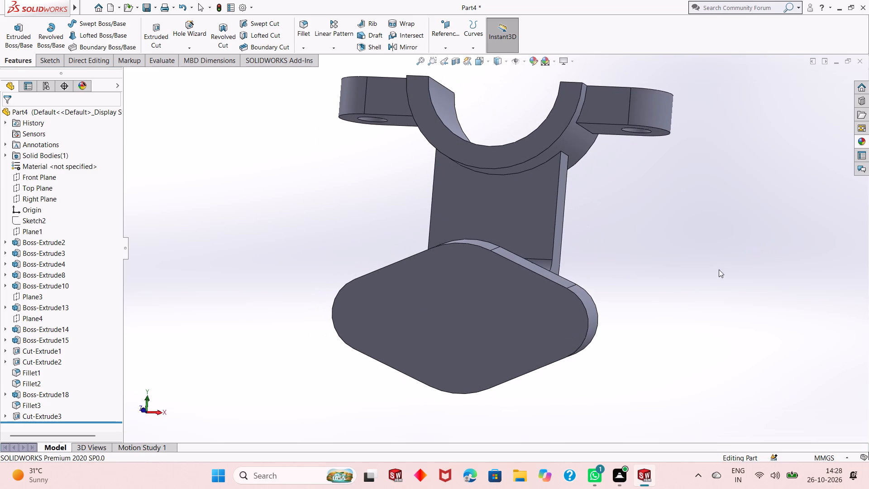
{"action": "left_click", "coordinate": [526, 324]}
{"action": "left_click", "coordinate": [573, 299]}
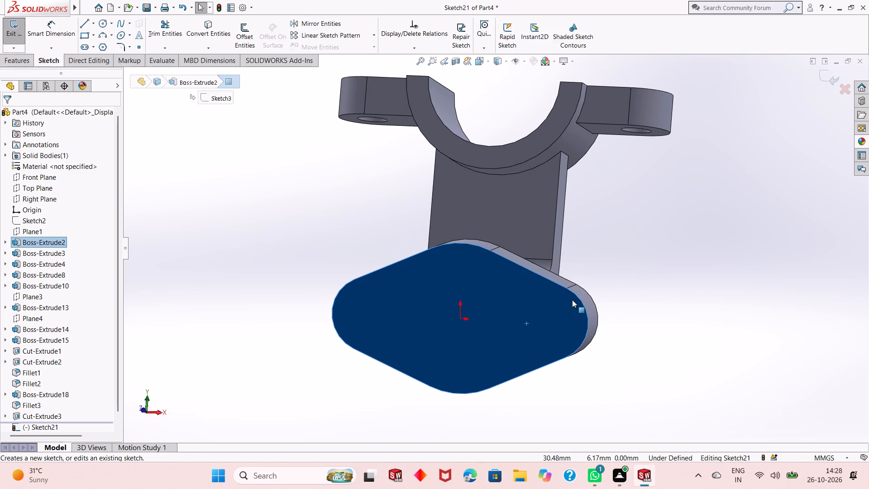
{"action": "key", "text": "ctrl+8"}
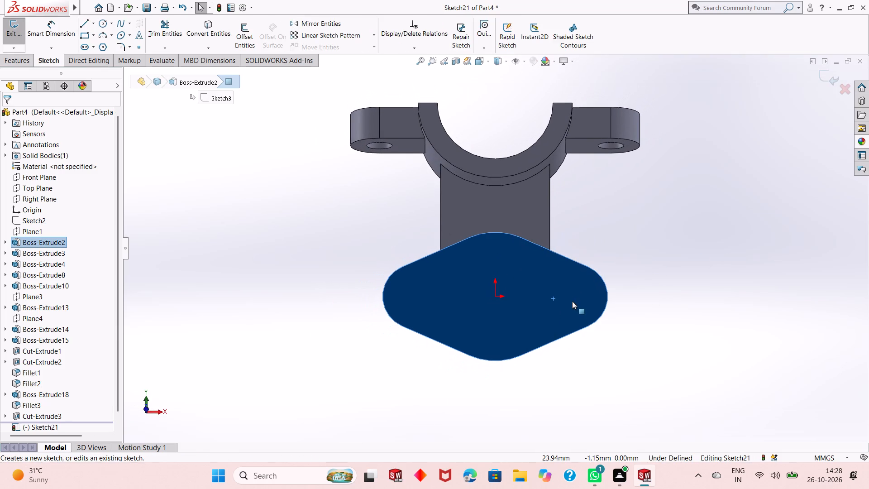
{"action": "left_click", "coordinate": [662, 298]}
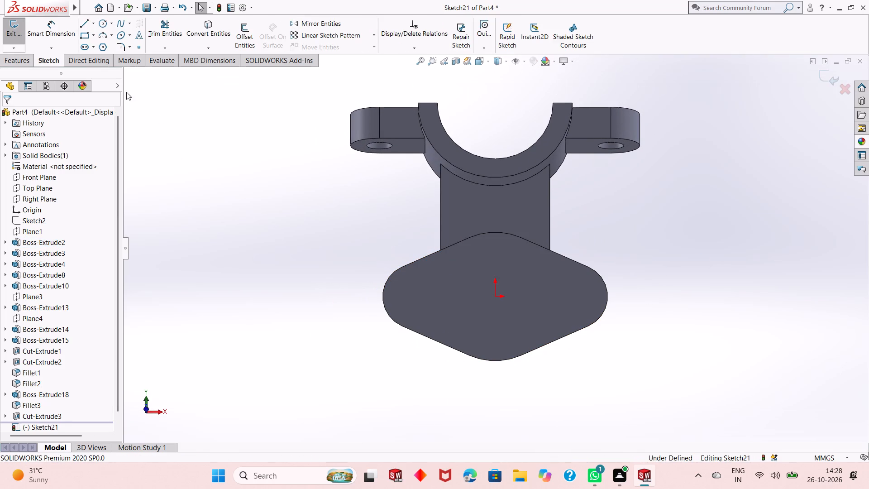
{"action": "left_click", "coordinate": [99, 22]}
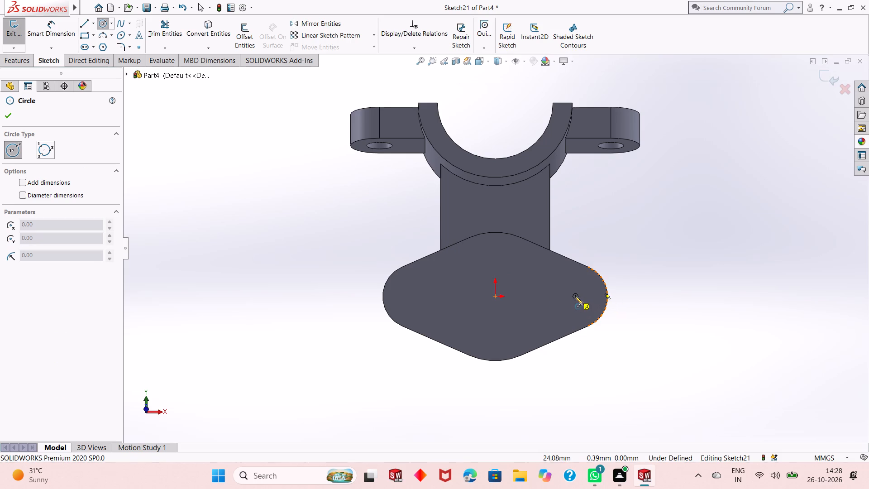
{"action": "left_click", "coordinate": [575, 297]}
{"action": "left_click", "coordinate": [583, 281]}
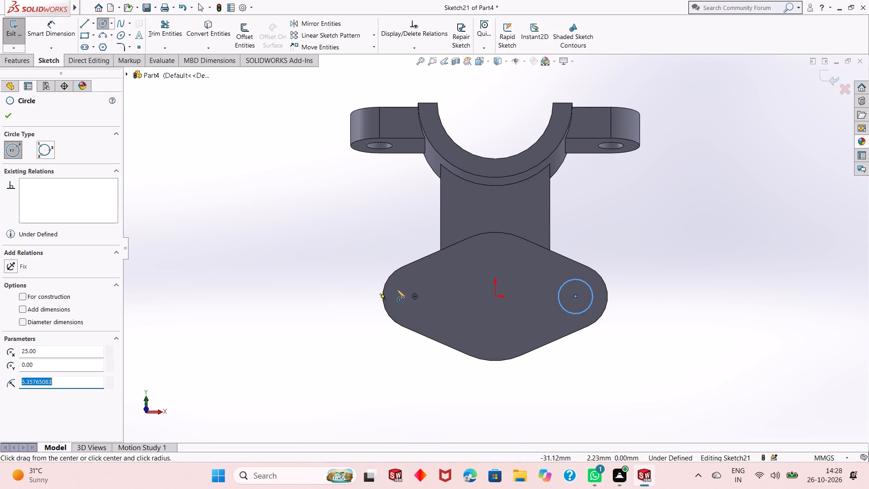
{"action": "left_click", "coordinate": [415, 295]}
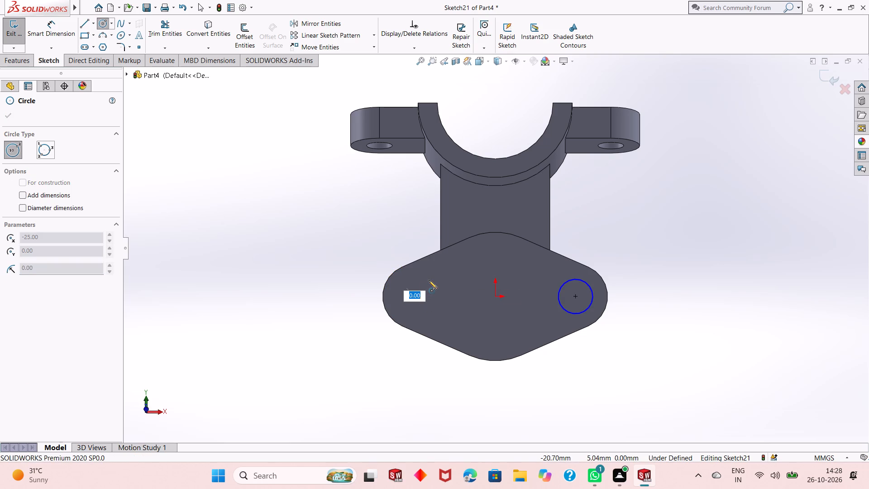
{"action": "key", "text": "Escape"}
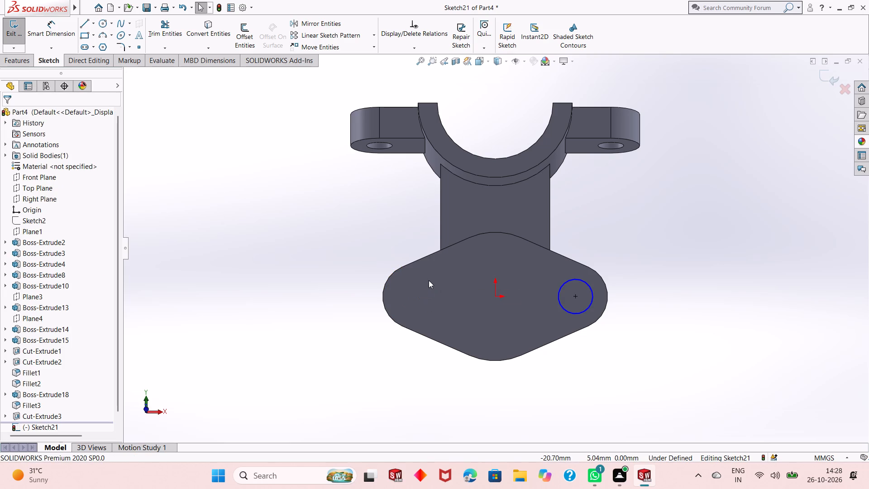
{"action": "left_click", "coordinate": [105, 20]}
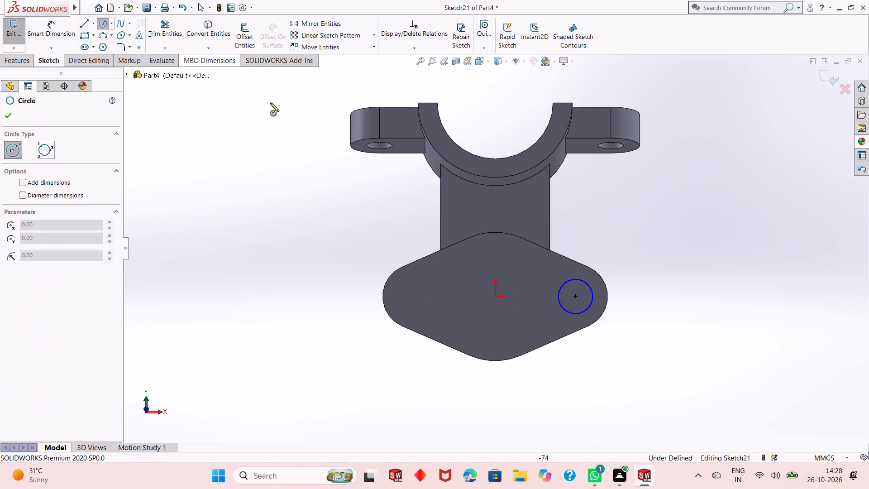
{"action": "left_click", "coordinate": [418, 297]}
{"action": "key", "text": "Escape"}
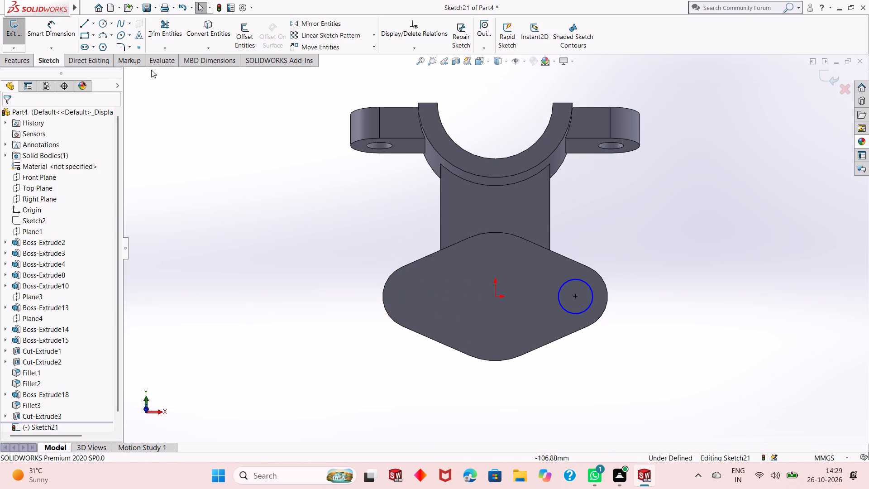
Sketch a second circle about 9.6 mm in diameter on the plate face, centred on its −X rounded end.
{"action": "left_click", "coordinate": [105, 24]}
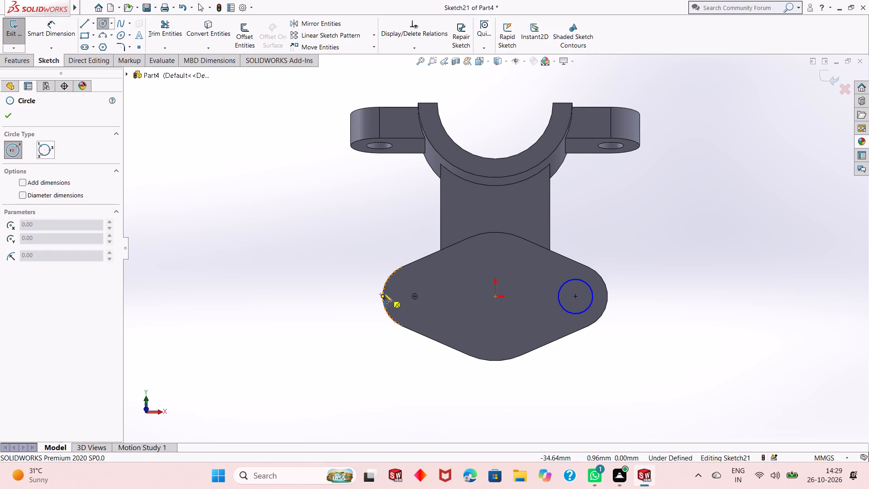
{"action": "left_click", "coordinate": [414, 297]}
{"action": "left_click", "coordinate": [421, 283]}
{"action": "right_click", "coordinate": [311, 267]}
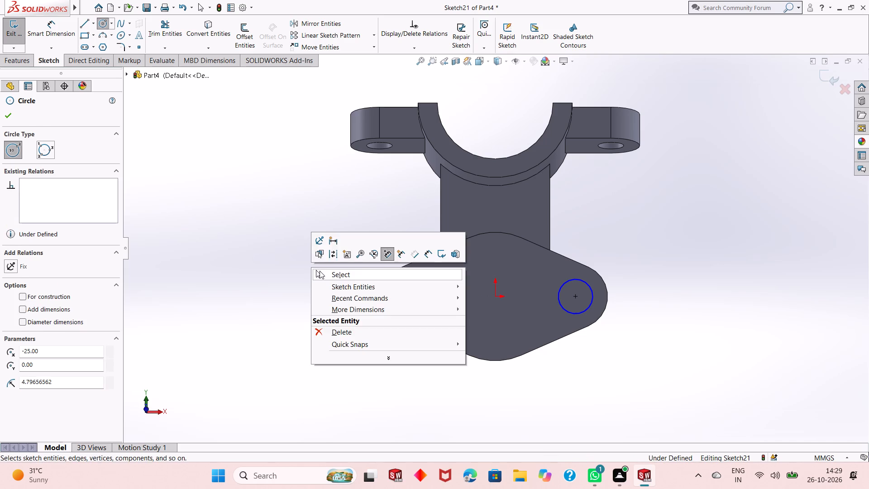
{"action": "left_click", "coordinate": [320, 271]}
Dimension the diameter of the circle at the tilted plate's −X rounded end as 8 mm.
{"action": "left_click", "coordinate": [61, 28]}
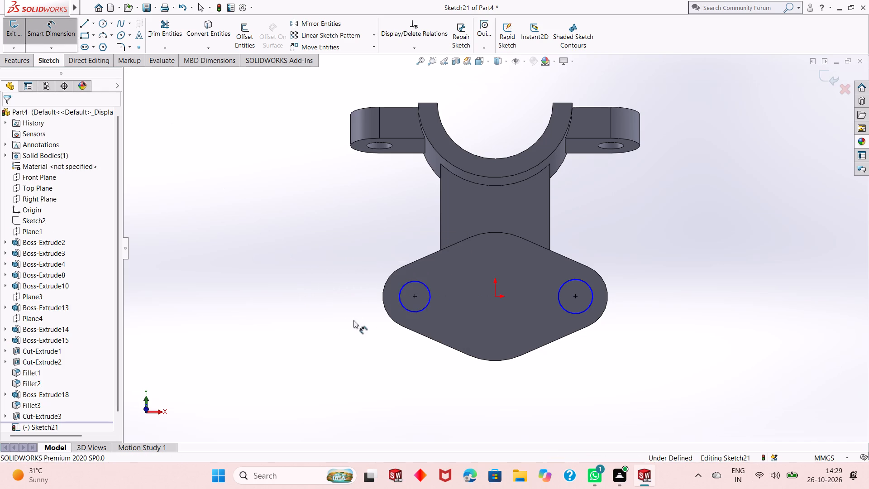
{"action": "left_click", "coordinate": [401, 307]}
{"action": "left_click", "coordinate": [320, 361]}
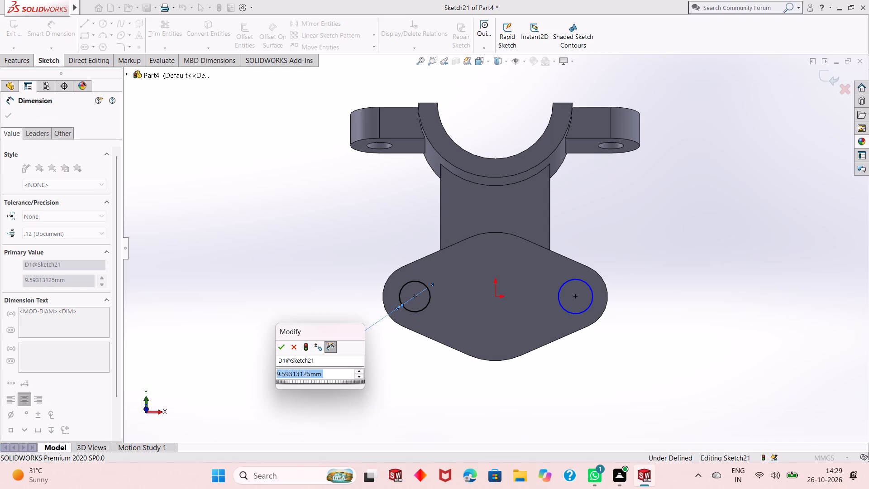
{"action": "key", "text": "8"}
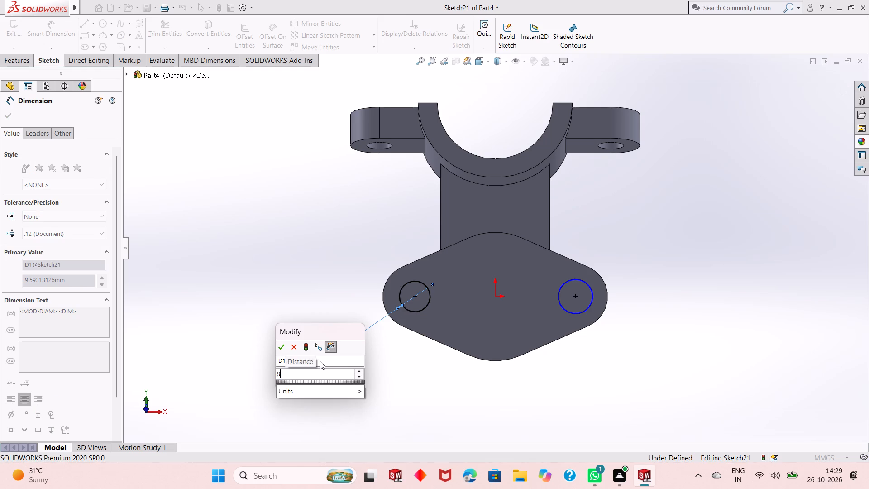
{"action": "key", "text": "Return"}
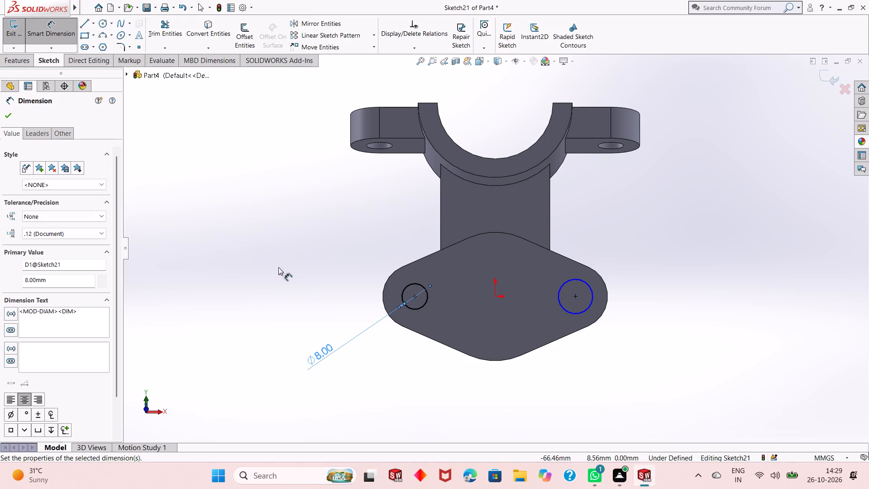
{"action": "right_click", "coordinate": [276, 219]}
{"action": "left_click", "coordinate": [297, 248]}
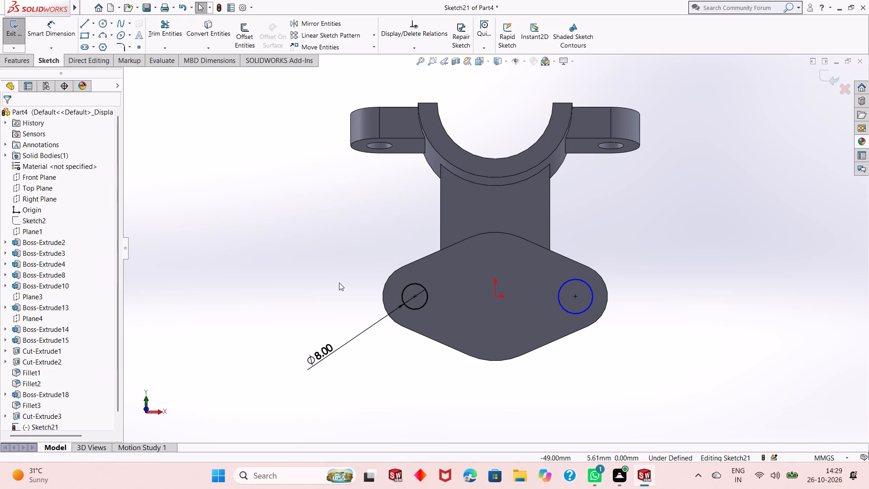
Add an Equal relation between the two circles at the tilted plate's rounded ends.
{"action": "left_click", "coordinate": [413, 308]}
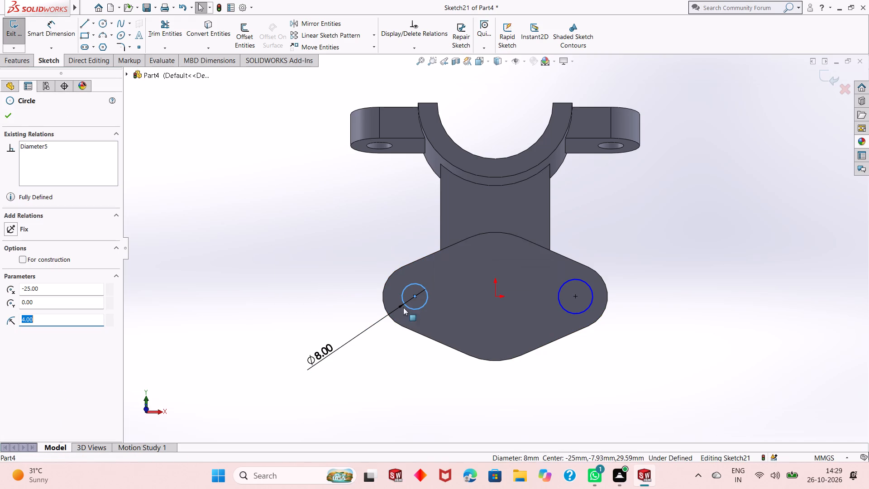
{"action": "left_click", "coordinate": [557, 303], "text": "ctrl"}
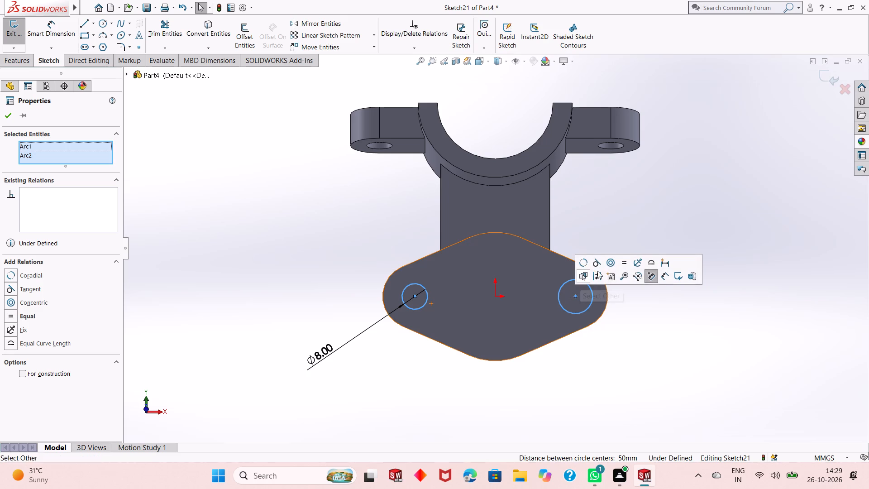
{"action": "left_click", "coordinate": [618, 265]}
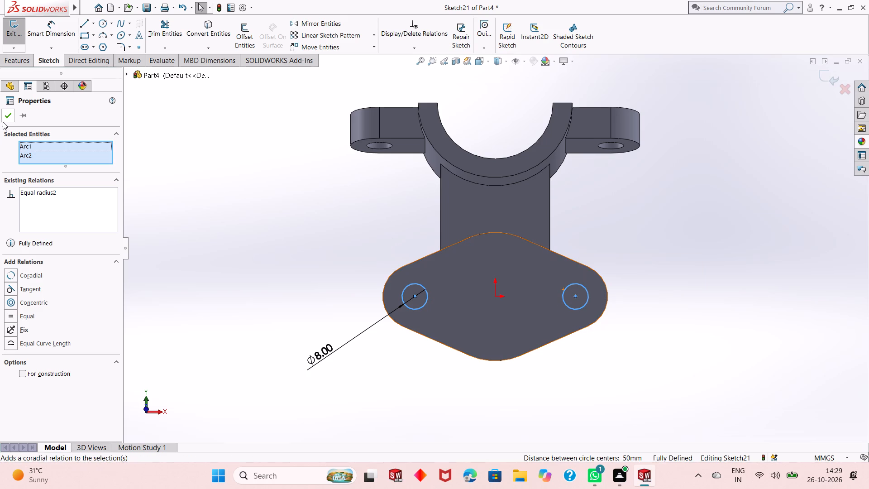
{"action": "left_click", "coordinate": [5, 122]}
Cut-extrude both circles through the tilted plate with a Blind depth of 10 mm.
{"action": "left_click", "coordinate": [13, 60]}
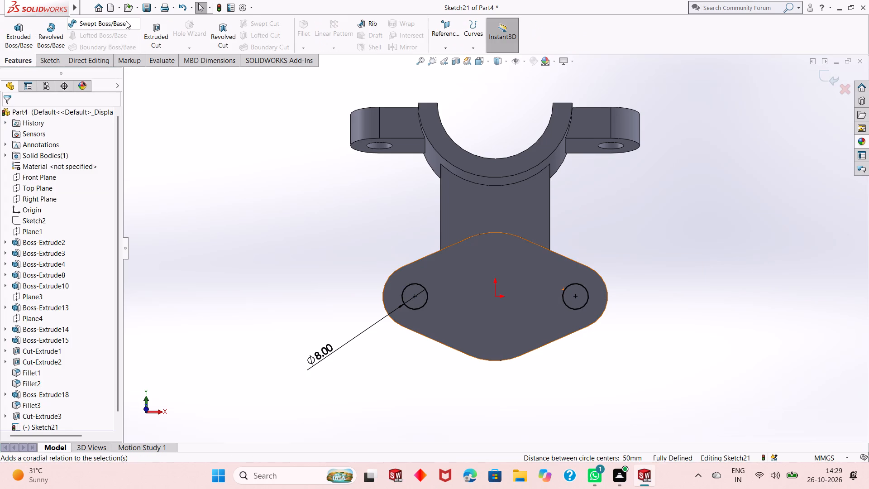
{"action": "left_click", "coordinate": [157, 37]}
{"action": "middle_click_drag", "start_coordinate": [604, 279], "coordinate": [504, 313]}
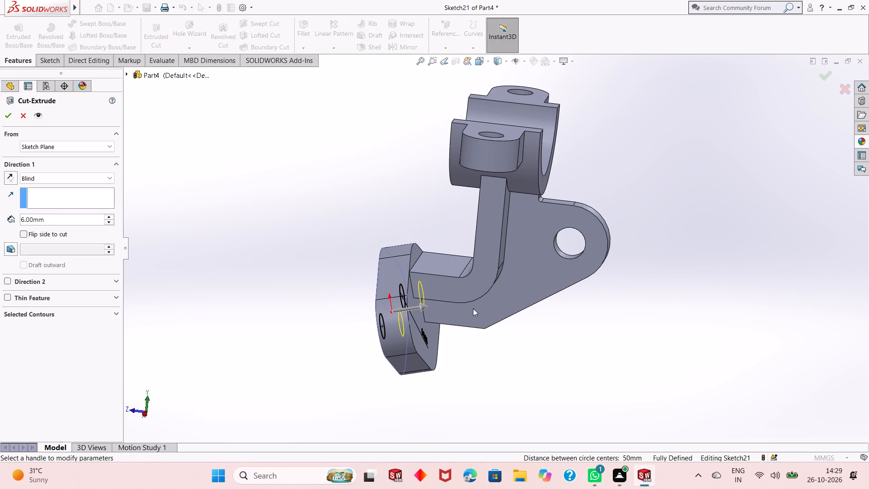
{"action": "double_click", "coordinate": [54, 222]}
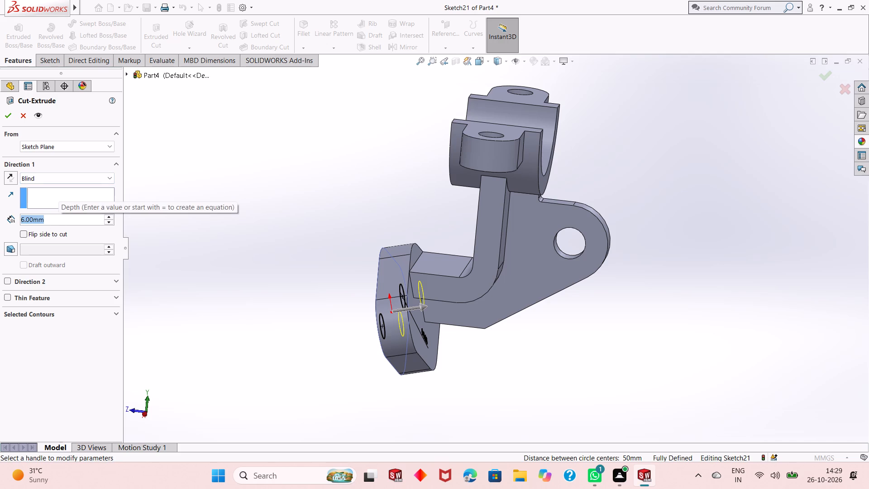
{"action": "type", "text": "10"}
{"action": "key", "text": "Return"}
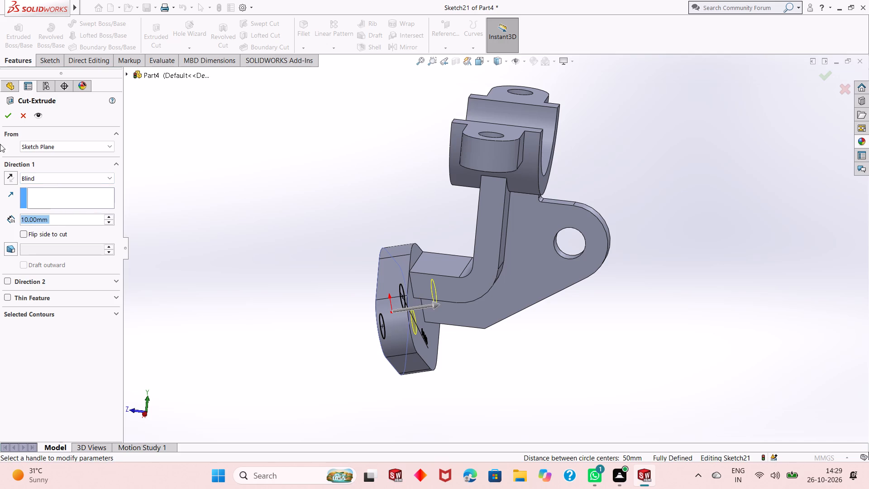
{"action": "left_click", "coordinate": [8, 118]}
{"action": "left_click", "coordinate": [256, 286]}
Edit the sketch of Cut-Extrude1 and set the diameter of the half-cylinder's lug holes to 9 mm.
{"action": "scroll", "coordinate": [425, 307], "scroll_direction": "up", "scroll_amount": 1}
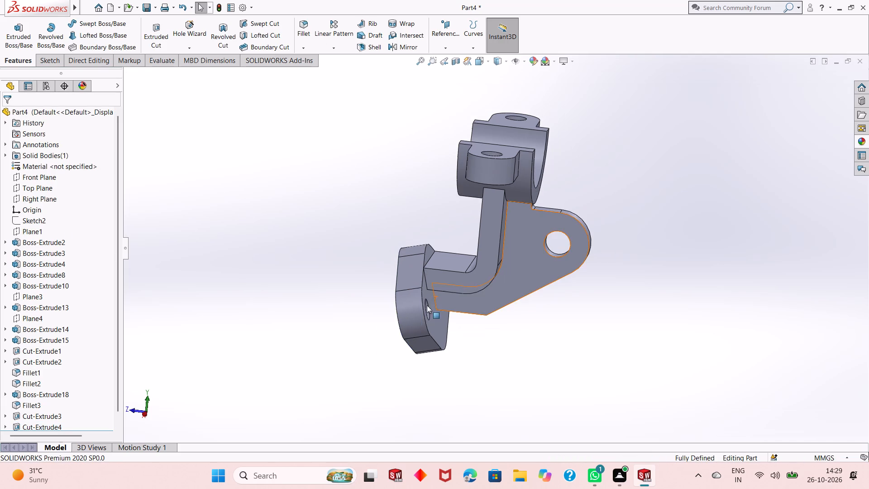
{"action": "middle_click_drag", "start_coordinate": [453, 285], "coordinate": [492, 247]}
{"action": "middle_click_drag", "start_coordinate": [503, 226], "coordinate": [506, 343]}
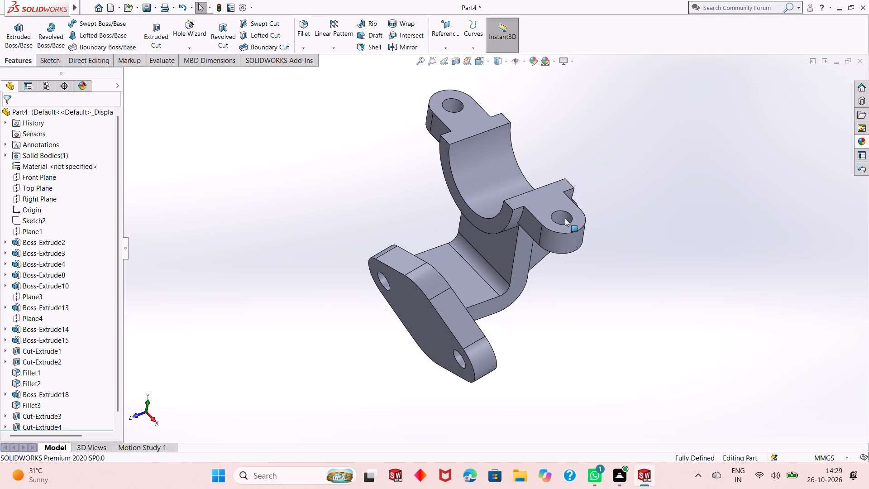
{"action": "left_click", "coordinate": [565, 218]}
{"action": "left_click", "coordinate": [229, 292]}
{"action": "left_click", "coordinate": [42, 351]}
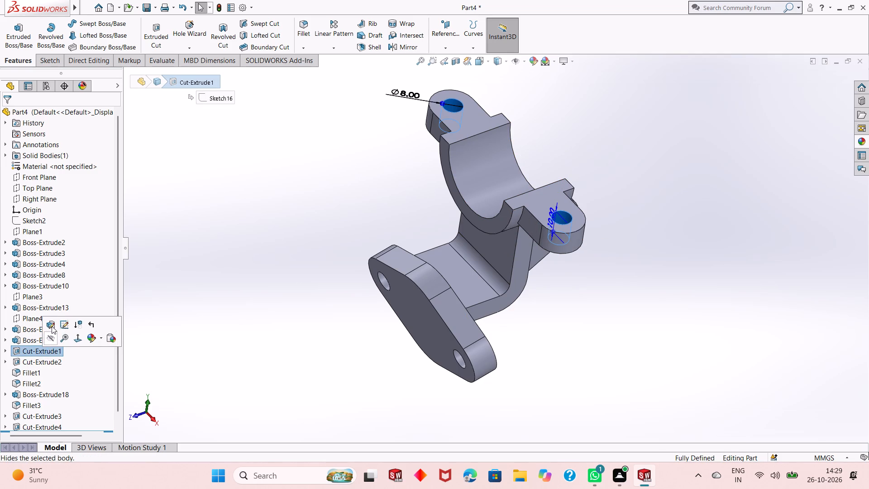
{"action": "left_click", "coordinate": [66, 325]}
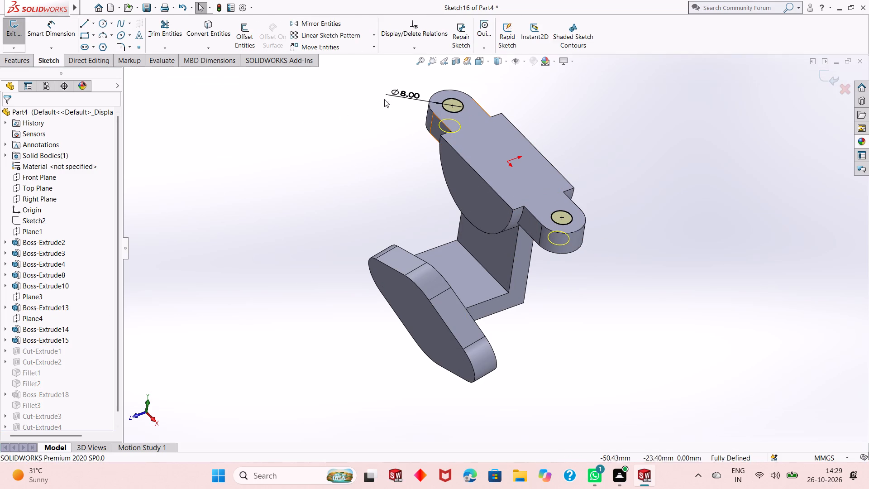
{"action": "double_click", "coordinate": [395, 96]}
{"action": "key", "text": "9"}
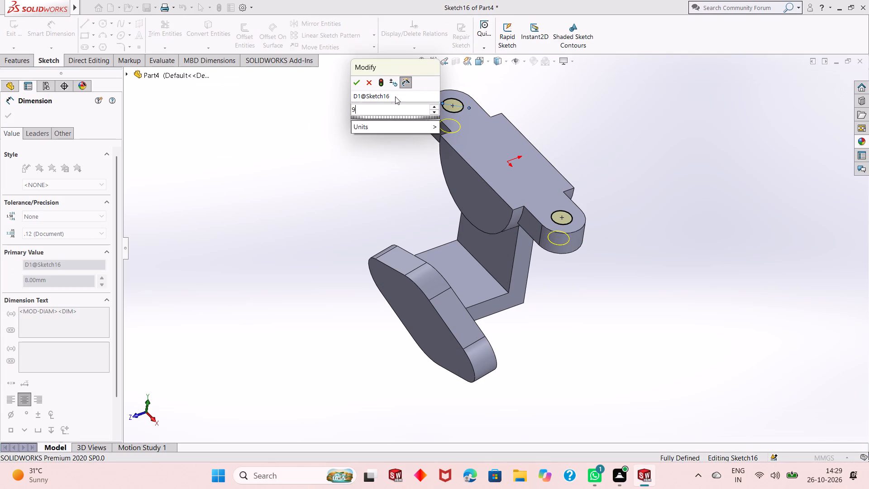
{"action": "key", "text": "Return"}
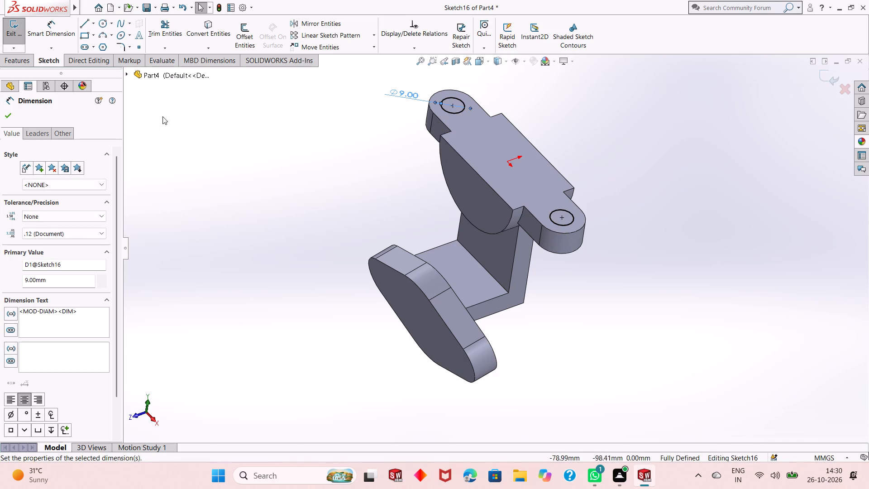
{"action": "left_click", "coordinate": [11, 117]}
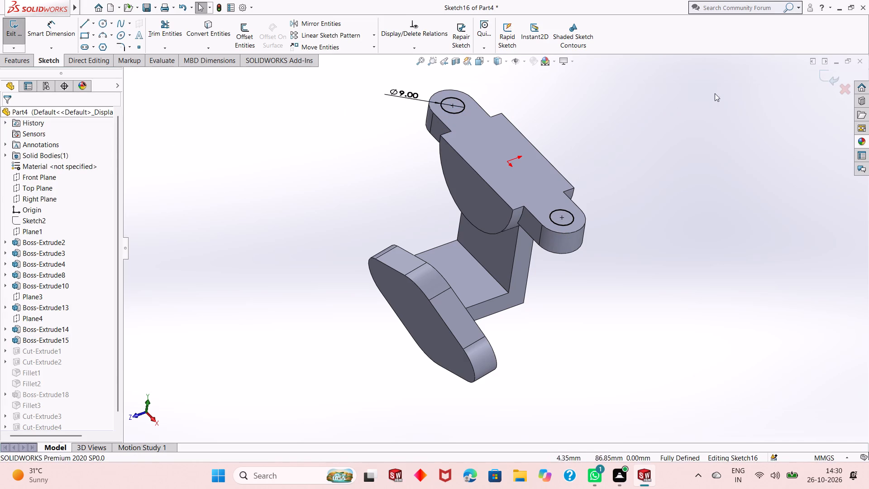
{"action": "left_click", "coordinate": [823, 71]}
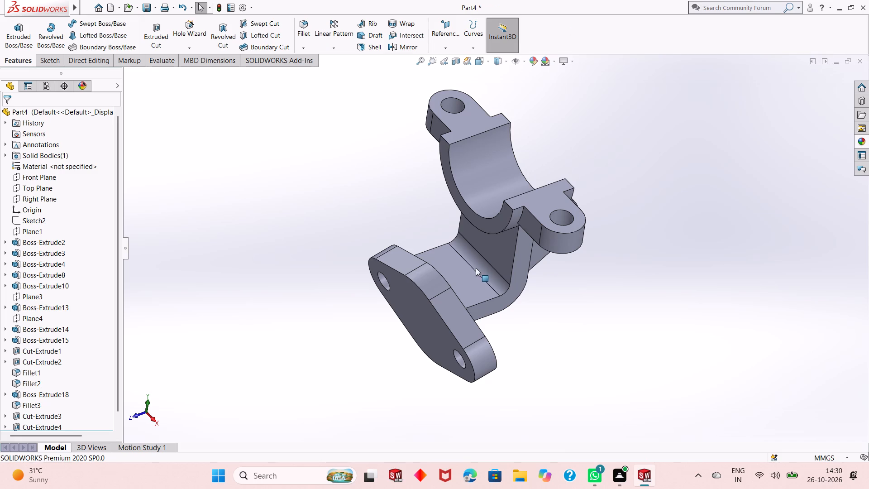
Fillet the rib's bottom corner edge, between its sloped and lower faces, with a 24 mm radius.
{"action": "middle_click_drag", "start_coordinate": [552, 328], "coordinate": [540, 273]}
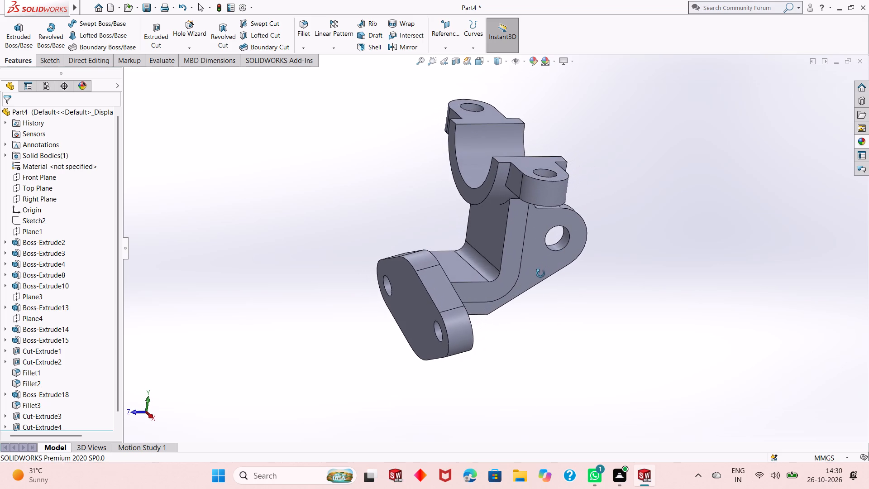
{"action": "middle_click_drag", "start_coordinate": [540, 273], "coordinate": [564, 232]}
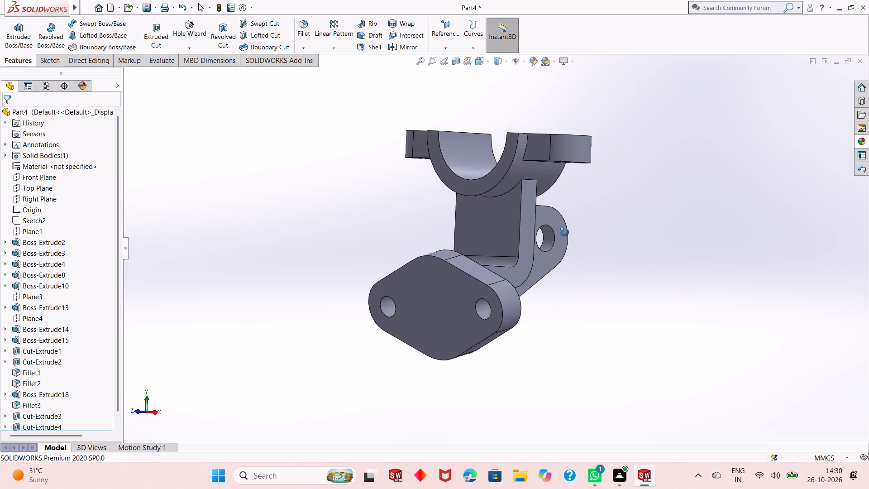
{"action": "middle_click_drag", "start_coordinate": [564, 232], "coordinate": [560, 243]}
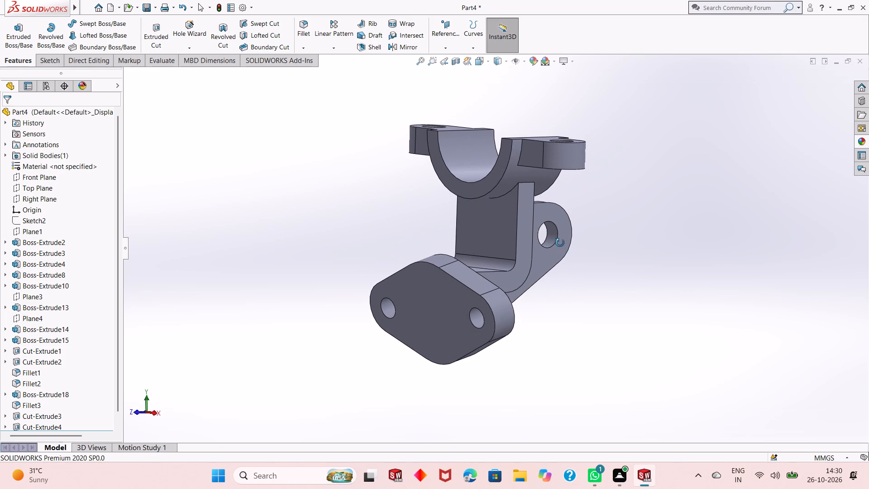
{"action": "middle_click_drag", "start_coordinate": [560, 243], "coordinate": [530, 242]}
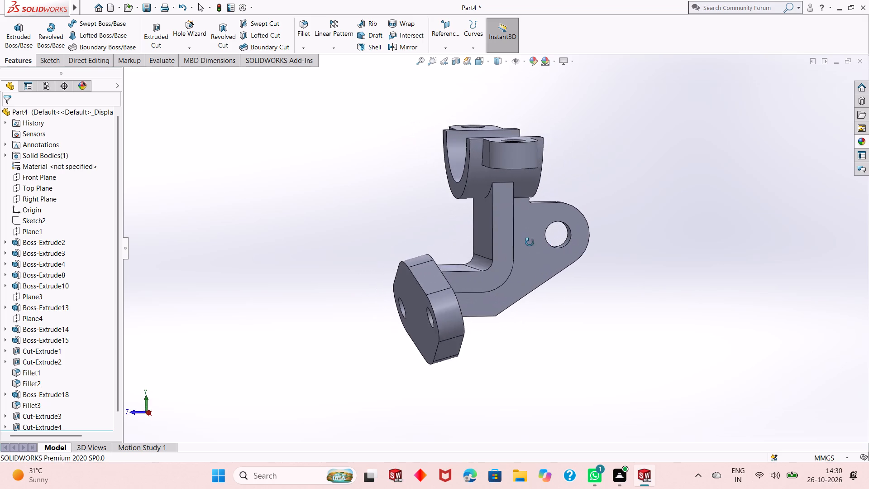
{"action": "middle_click_drag", "start_coordinate": [530, 242], "coordinate": [340, 313]}
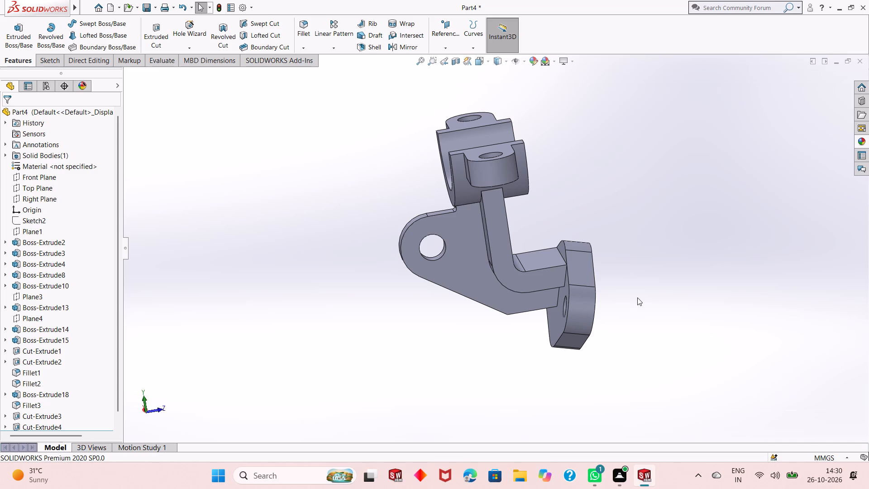
{"action": "middle_click_drag", "start_coordinate": [617, 302], "coordinate": [635, 296]}
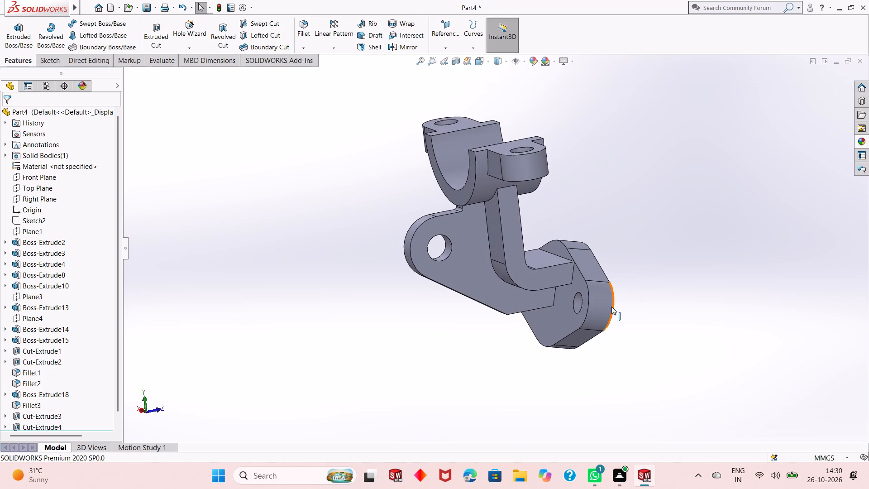
{"action": "scroll", "coordinate": [513, 316], "scroll_direction": "down", "scroll_amount": 1}
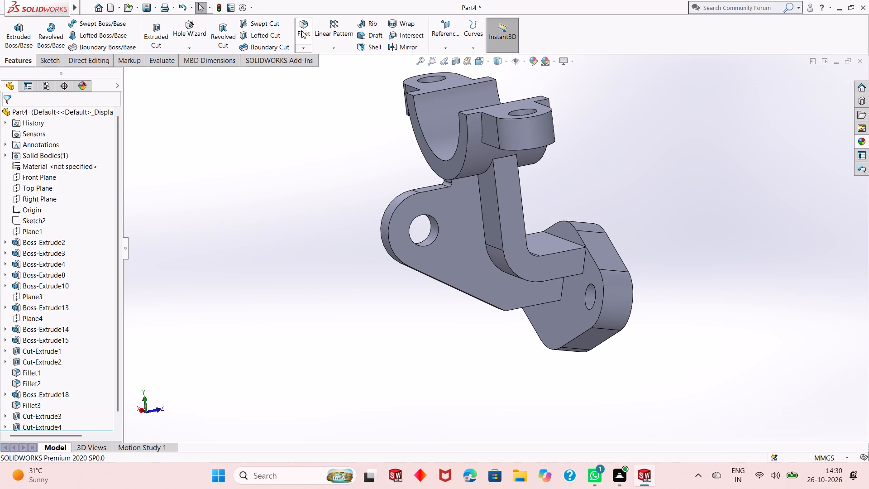
{"action": "left_click", "coordinate": [302, 30]}
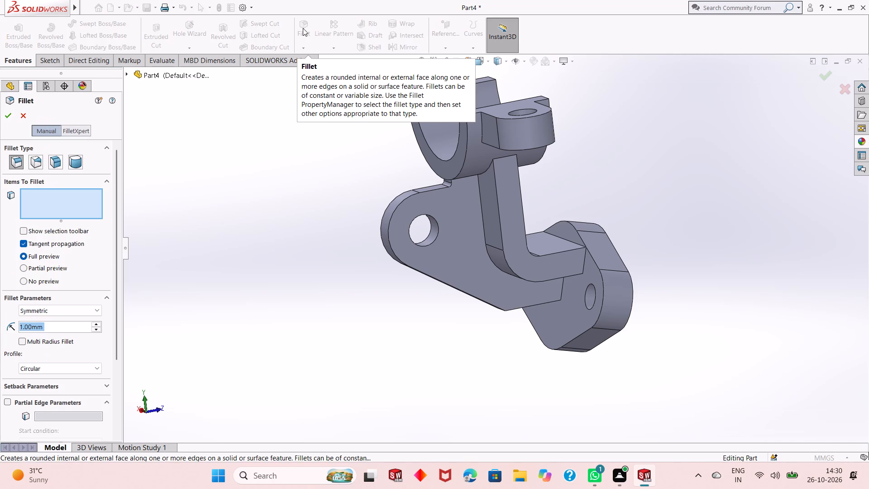
{"action": "type", "text": "24"}
{"action": "key", "text": "Return"}
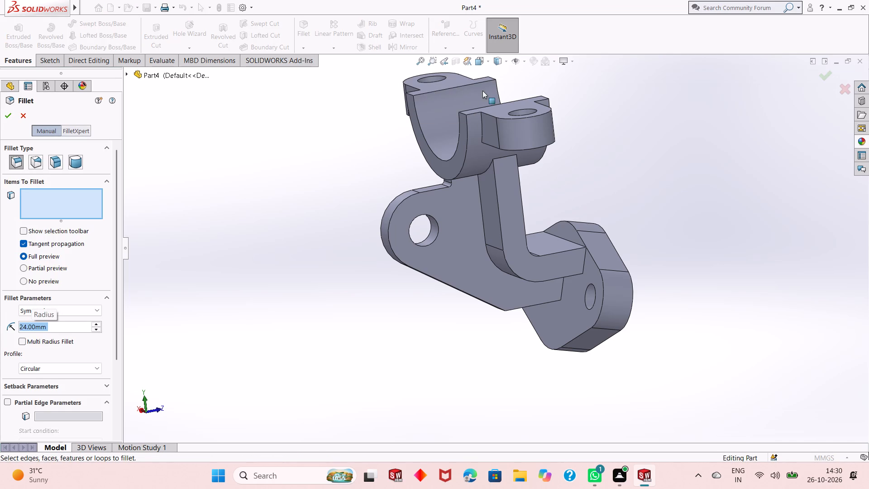
{"action": "scroll", "coordinate": [529, 307], "scroll_direction": "down", "scroll_amount": 3}
{"action": "middle_click_drag", "start_coordinate": [509, 316], "coordinate": [510, 270]}
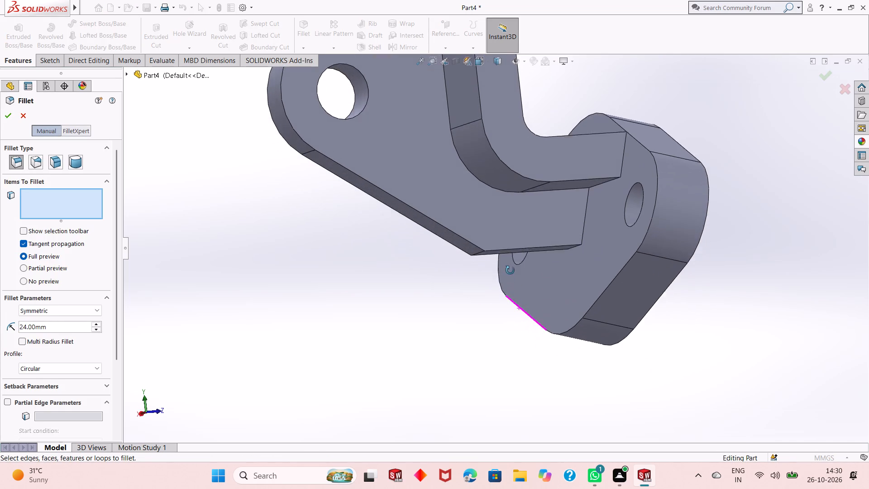
{"action": "middle_click_drag", "start_coordinate": [510, 270], "coordinate": [510, 268]}
{"action": "left_click", "coordinate": [485, 241]}
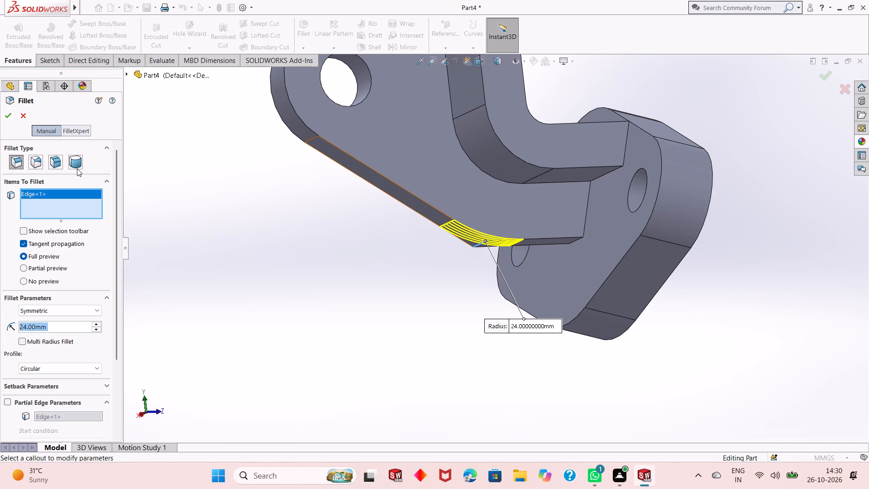
{"action": "left_click", "coordinate": [5, 112]}
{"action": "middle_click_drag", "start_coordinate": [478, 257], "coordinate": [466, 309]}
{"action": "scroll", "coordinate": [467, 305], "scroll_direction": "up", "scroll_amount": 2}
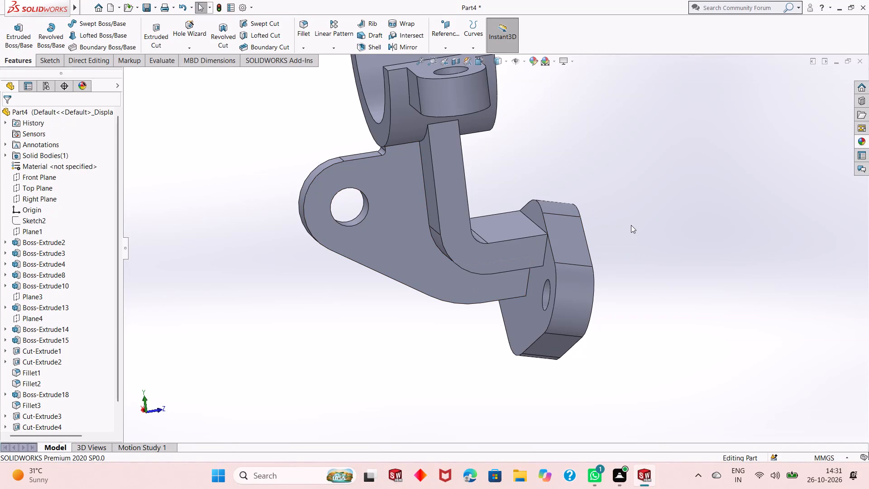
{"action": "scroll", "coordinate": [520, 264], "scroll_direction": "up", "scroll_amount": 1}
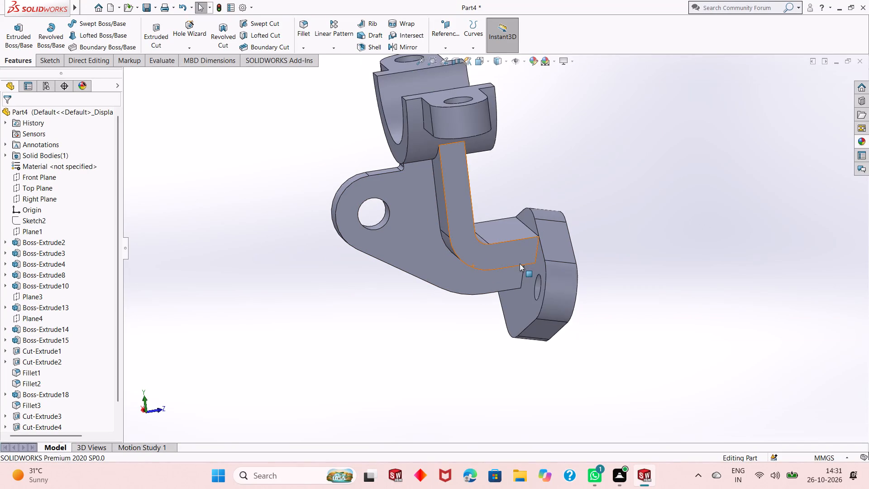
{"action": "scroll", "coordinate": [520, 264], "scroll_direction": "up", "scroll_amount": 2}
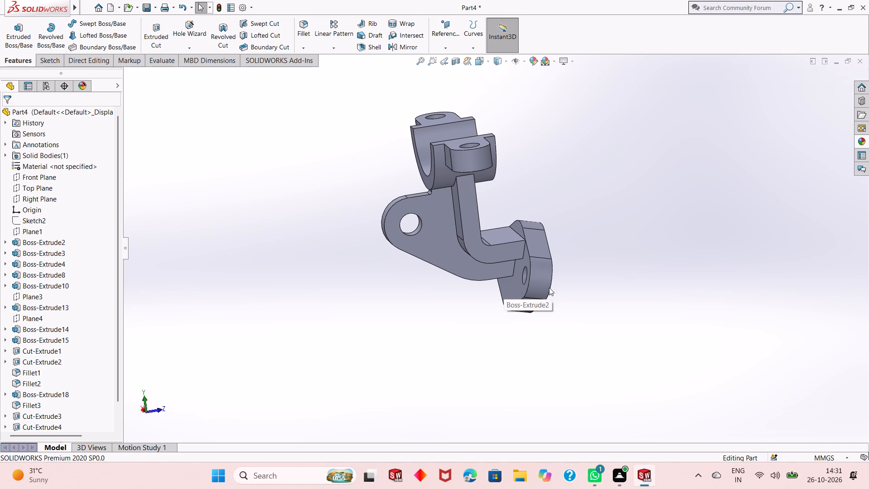
Fillet both outer edges around the rib's rounded end with a 3 mm radius, keeping tangent propagation on.
{"action": "middle_click_drag", "start_coordinate": [495, 254], "coordinate": [516, 235]}
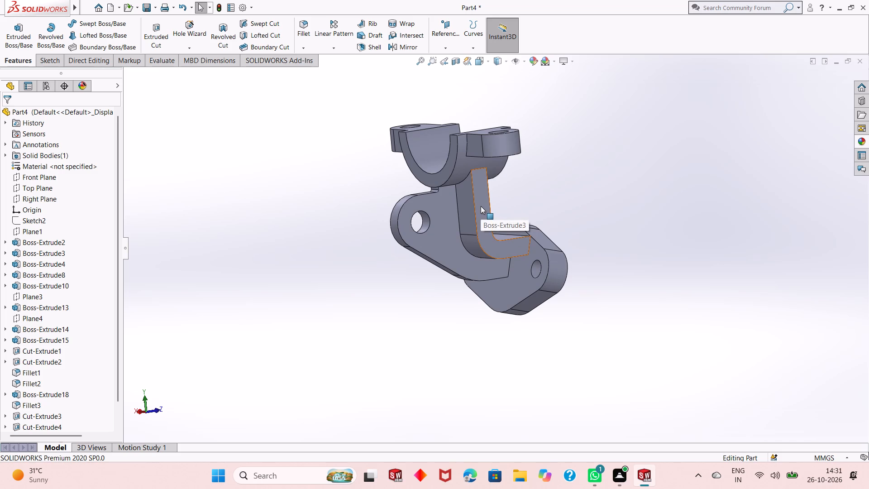
{"action": "middle_click_drag", "start_coordinate": [520, 188], "coordinate": [530, 214]}
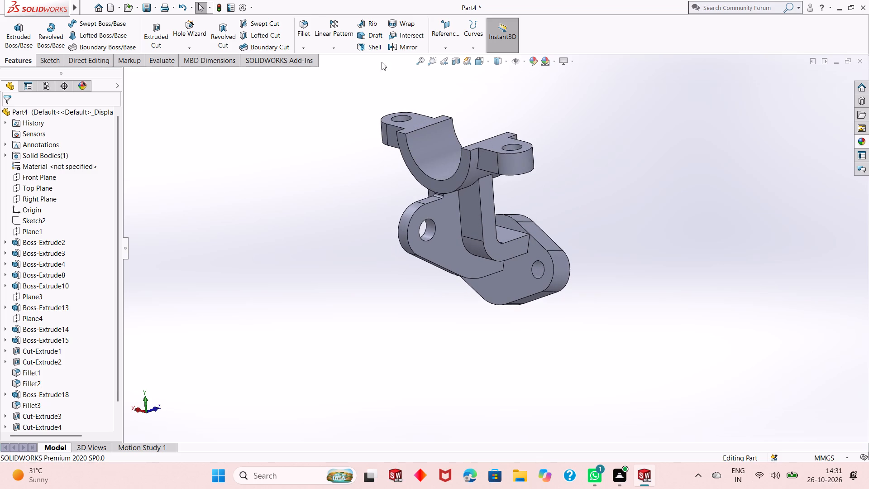
{"action": "left_click", "coordinate": [297, 38]}
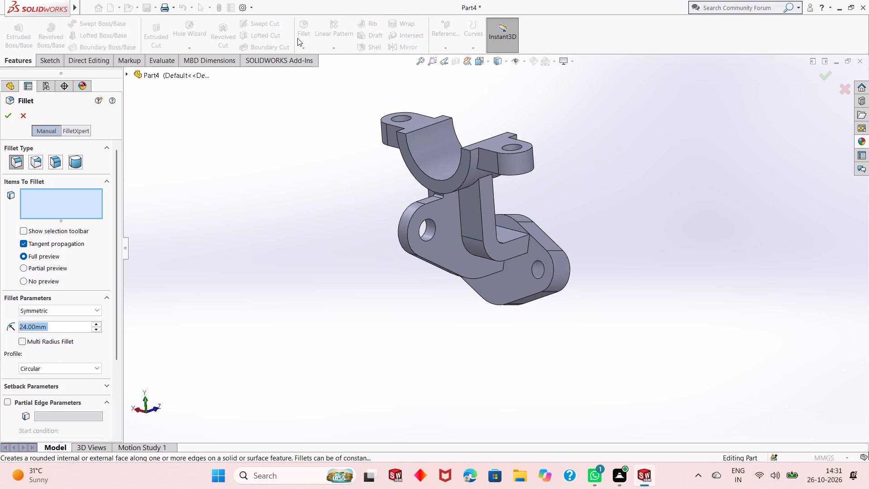
{"action": "key", "text": "2"}
{"action": "key", "text": "Return"}
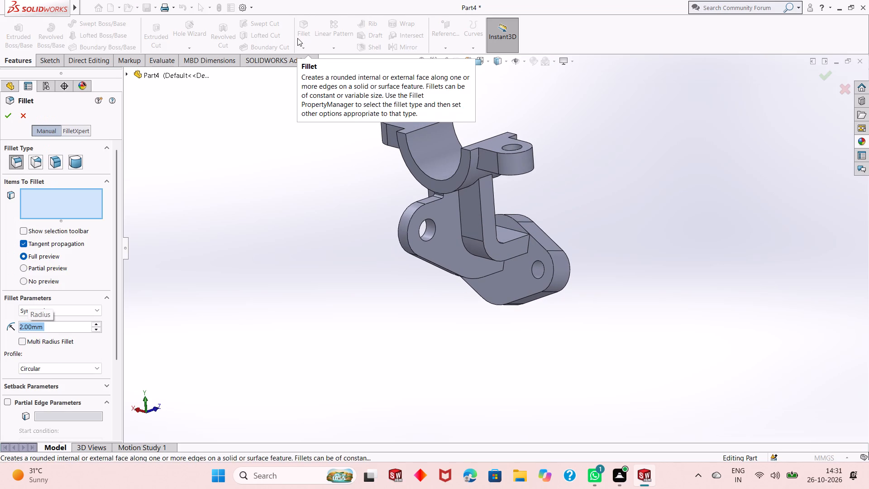
{"action": "left_click", "coordinate": [413, 215]}
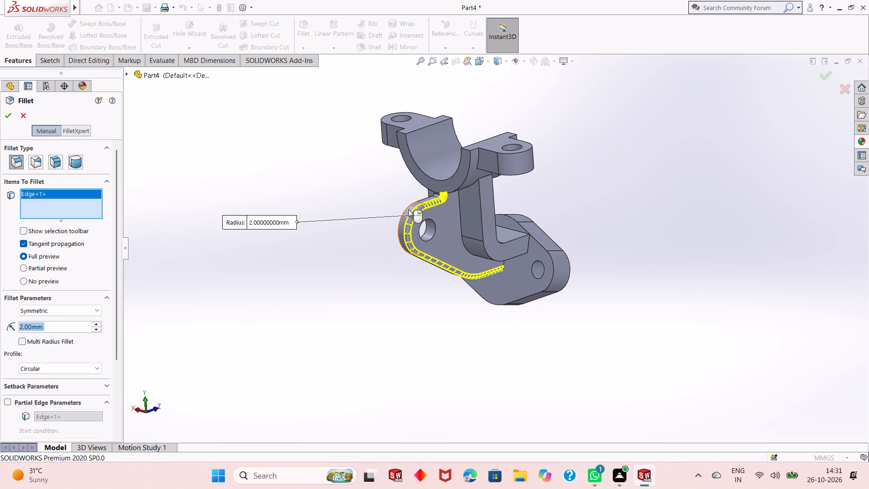
{"action": "left_click", "coordinate": [408, 207]}
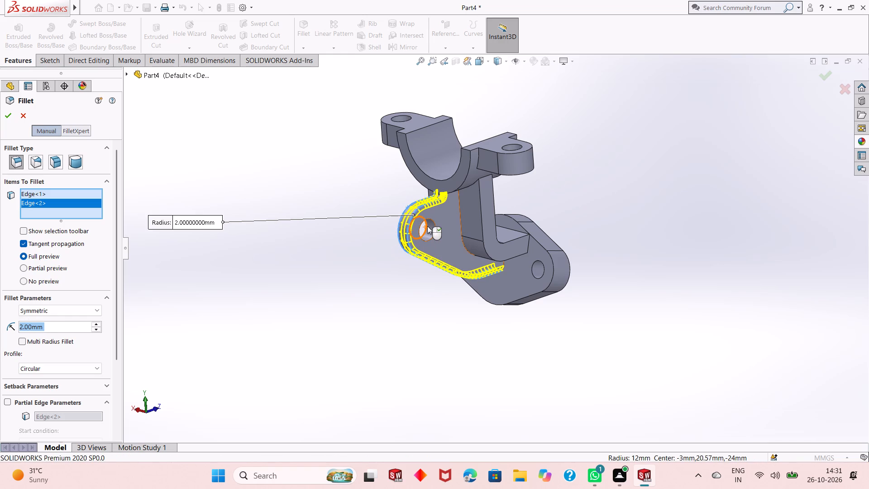
{"action": "middle_click_drag", "start_coordinate": [428, 225], "coordinate": [441, 253]}
{"action": "scroll", "coordinate": [434, 224], "scroll_direction": "down", "scroll_amount": 6}
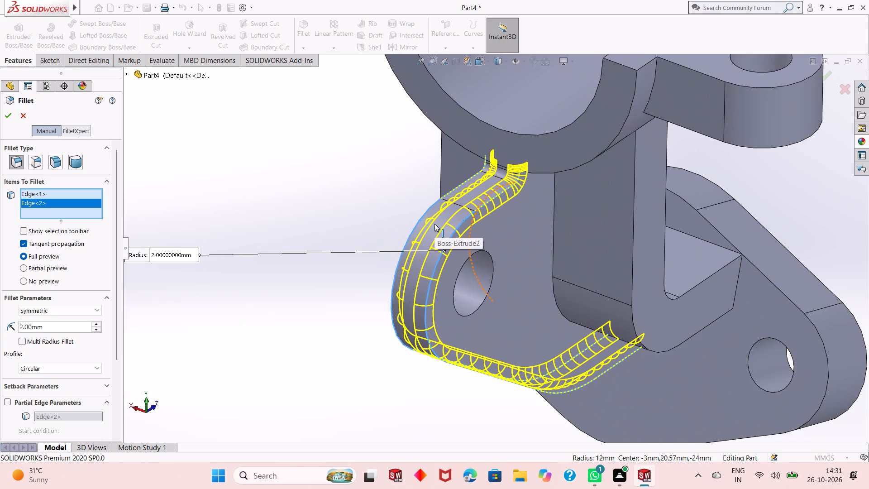
{"action": "double_click", "coordinate": [51, 322]}
{"action": "key", "text": "3"}
{"action": "key", "text": "Return"}
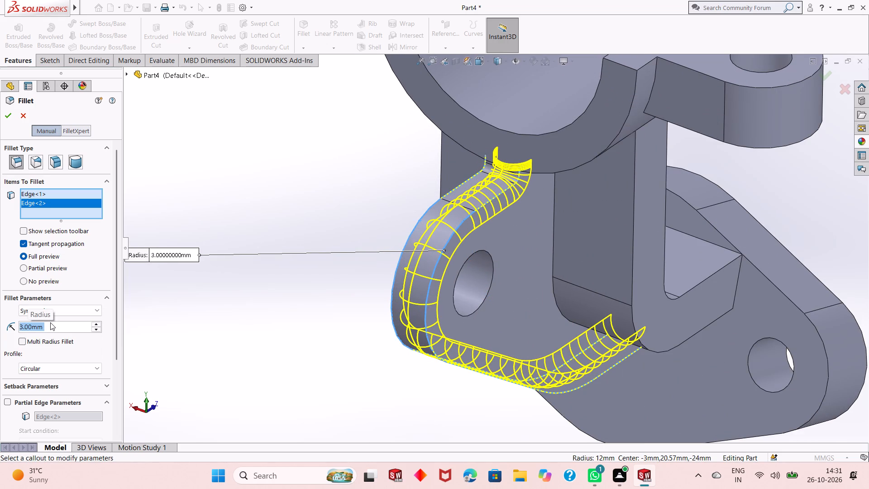
{"action": "left_click", "coordinate": [7, 113]}
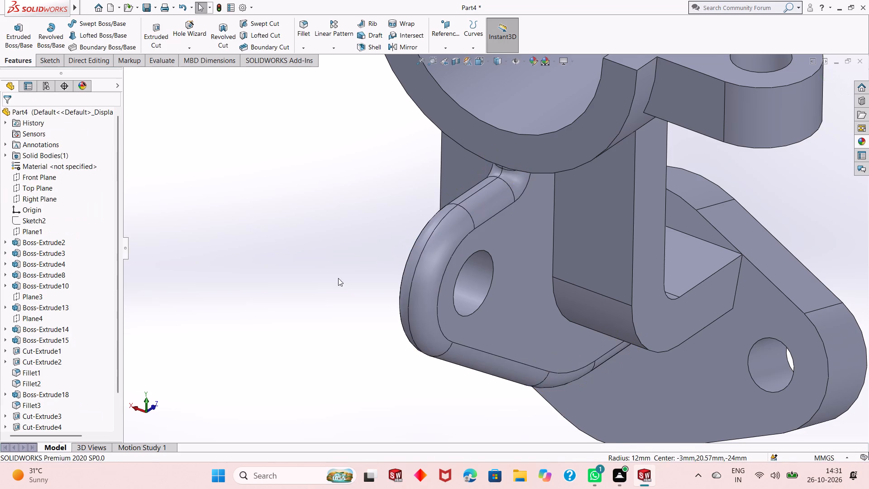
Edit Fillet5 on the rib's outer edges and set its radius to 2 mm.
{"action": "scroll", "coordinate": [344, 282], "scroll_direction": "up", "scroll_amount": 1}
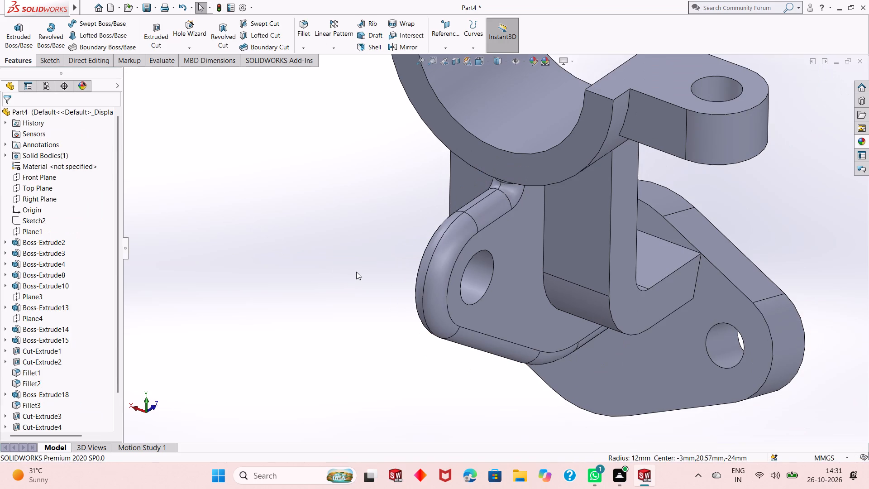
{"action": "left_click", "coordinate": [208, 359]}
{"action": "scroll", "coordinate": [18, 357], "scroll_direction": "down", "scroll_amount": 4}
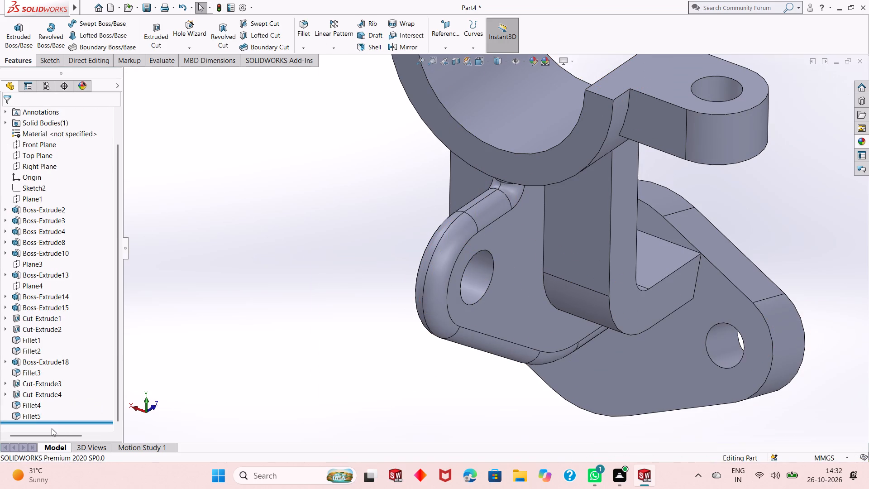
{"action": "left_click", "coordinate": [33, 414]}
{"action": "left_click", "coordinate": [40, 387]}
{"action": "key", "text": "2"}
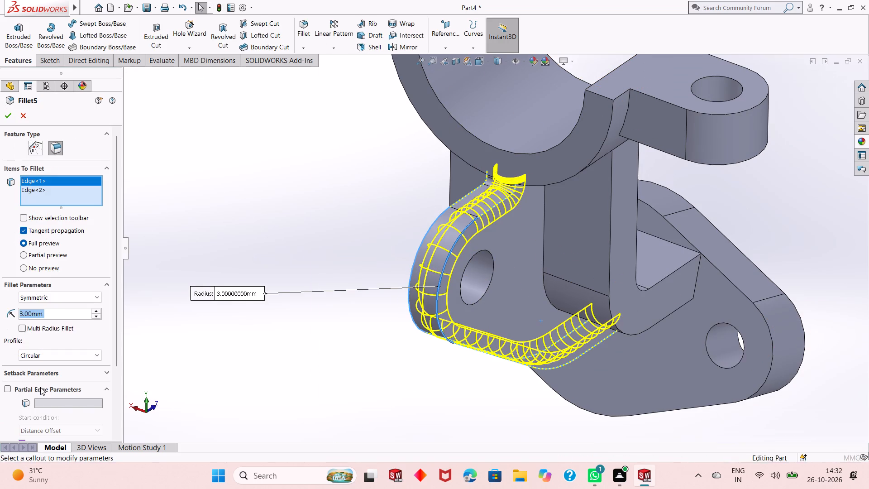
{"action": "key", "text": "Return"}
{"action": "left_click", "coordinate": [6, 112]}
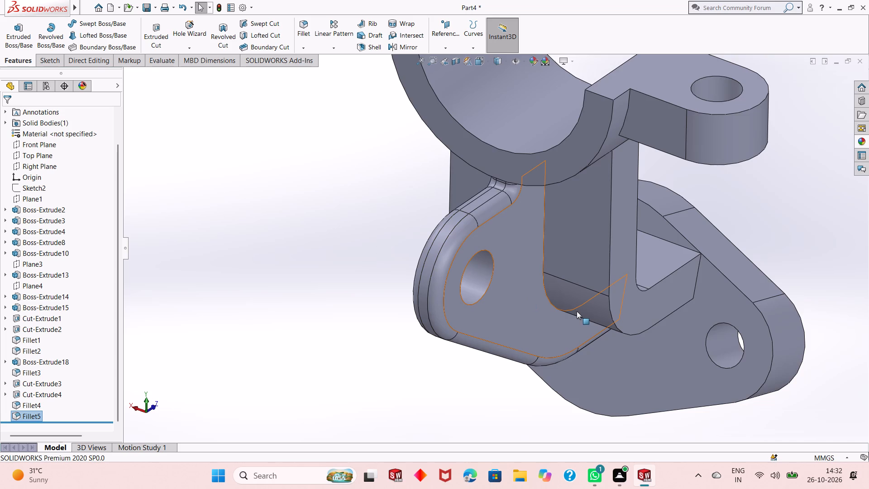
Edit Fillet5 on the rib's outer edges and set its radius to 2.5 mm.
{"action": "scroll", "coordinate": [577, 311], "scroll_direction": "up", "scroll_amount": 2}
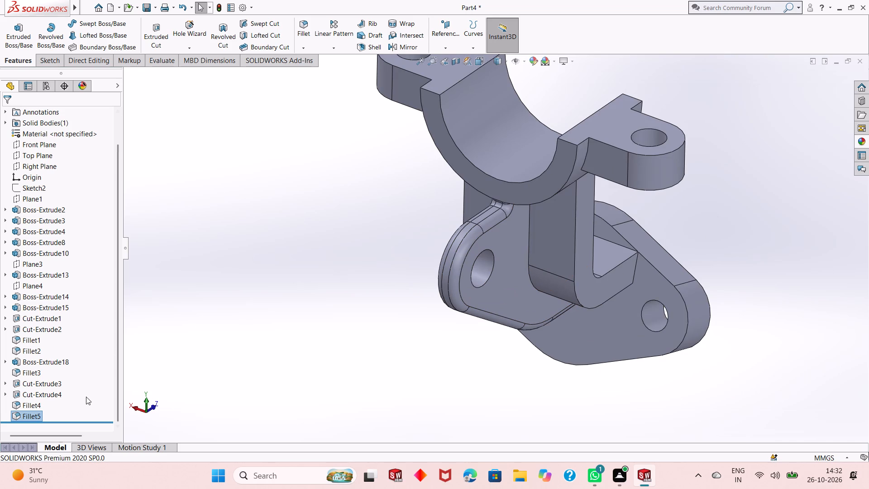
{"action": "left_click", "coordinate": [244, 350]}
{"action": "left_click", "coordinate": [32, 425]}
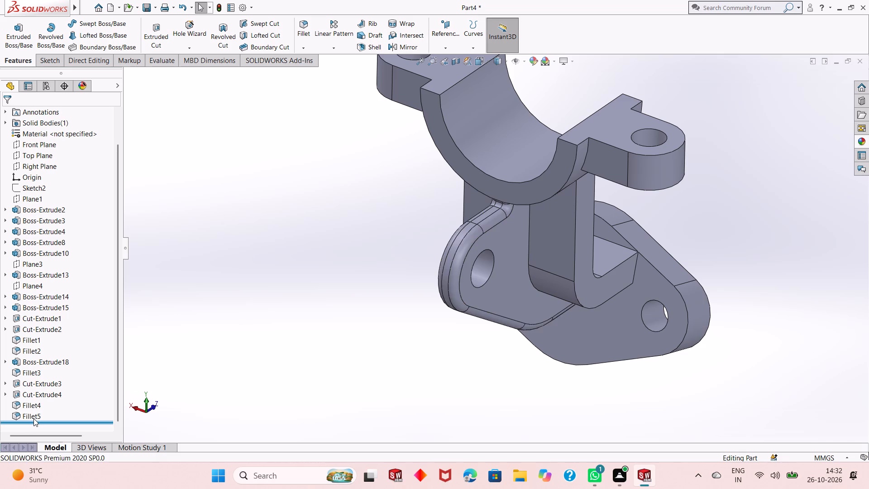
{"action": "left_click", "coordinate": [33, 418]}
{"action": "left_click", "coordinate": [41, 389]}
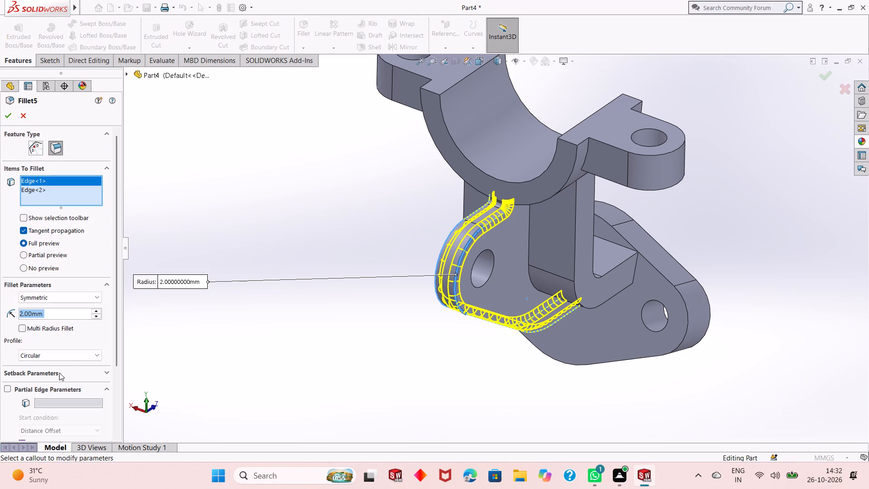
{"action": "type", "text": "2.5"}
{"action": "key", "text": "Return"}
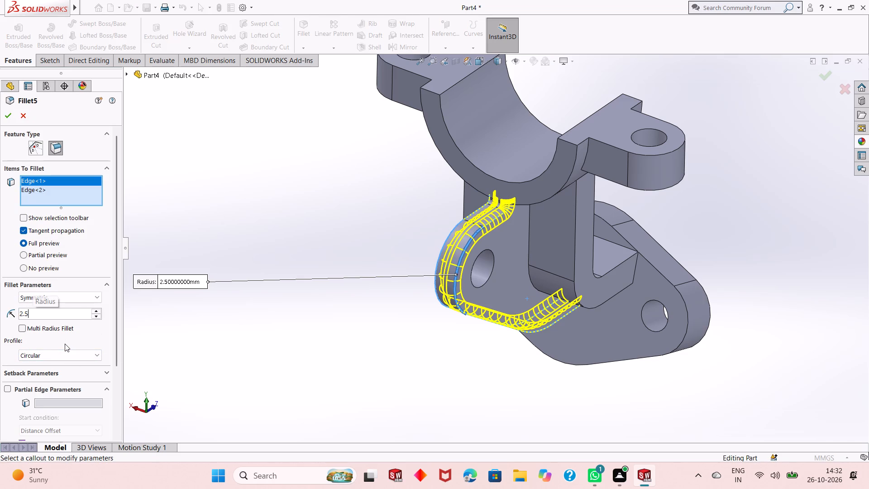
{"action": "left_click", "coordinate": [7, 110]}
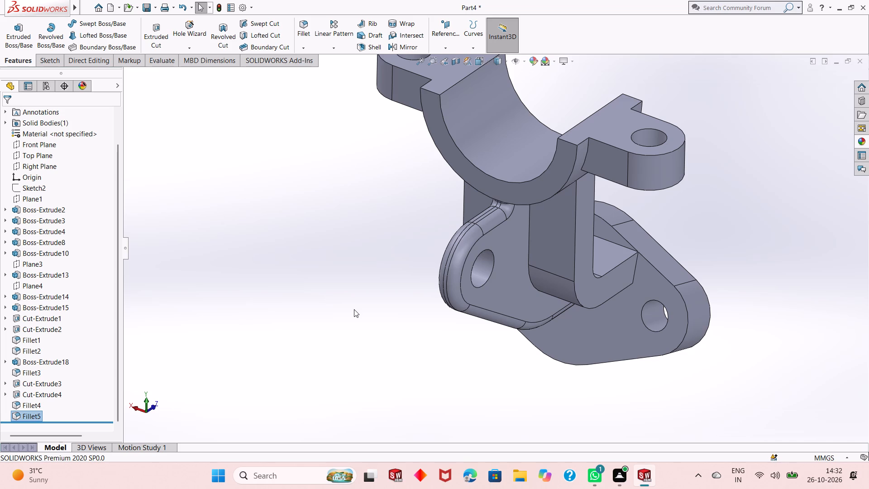
Edit Fillet5 on the rib's outer edges and set its radius to 3 mm.
{"action": "left_click", "coordinate": [246, 338]}
{"action": "left_click", "coordinate": [30, 412]}
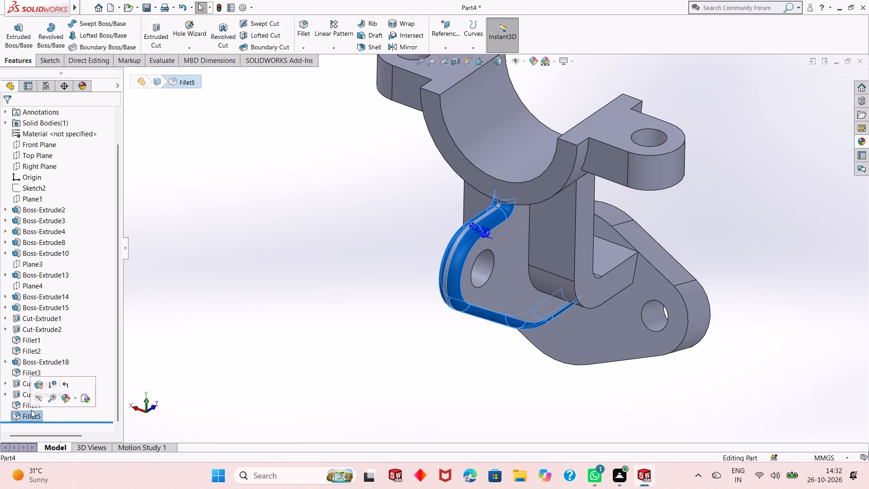
{"action": "left_click", "coordinate": [36, 379]}
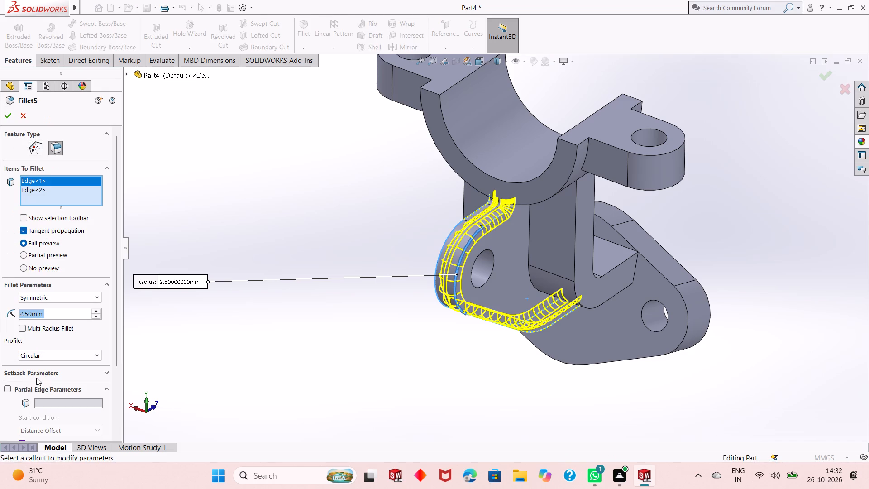
{"action": "key", "text": "3"}
{"action": "key", "text": "Return"}
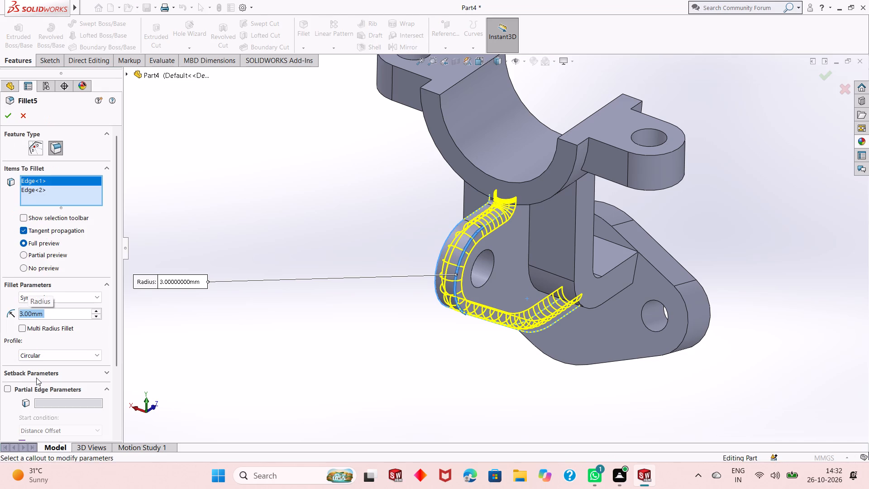
{"action": "left_click", "coordinate": [10, 118]}
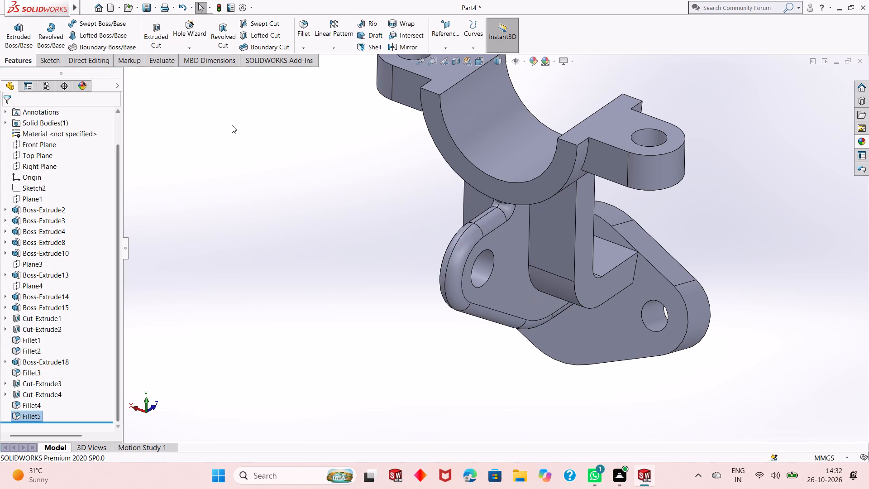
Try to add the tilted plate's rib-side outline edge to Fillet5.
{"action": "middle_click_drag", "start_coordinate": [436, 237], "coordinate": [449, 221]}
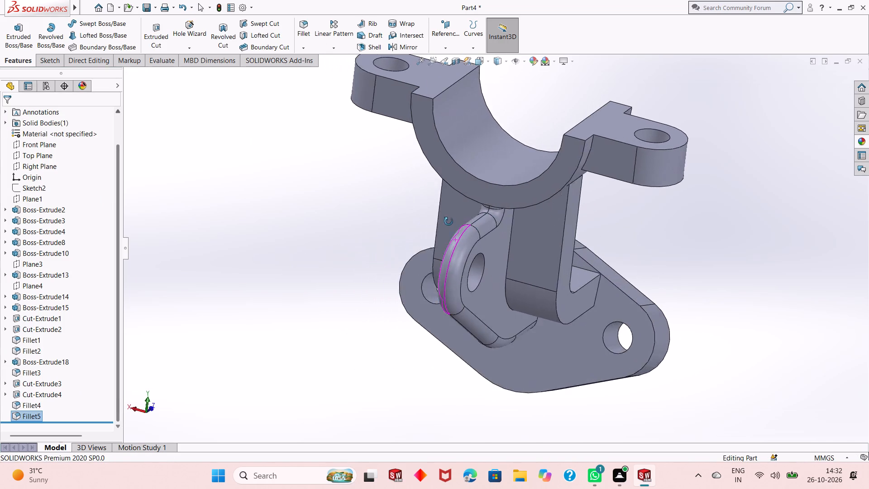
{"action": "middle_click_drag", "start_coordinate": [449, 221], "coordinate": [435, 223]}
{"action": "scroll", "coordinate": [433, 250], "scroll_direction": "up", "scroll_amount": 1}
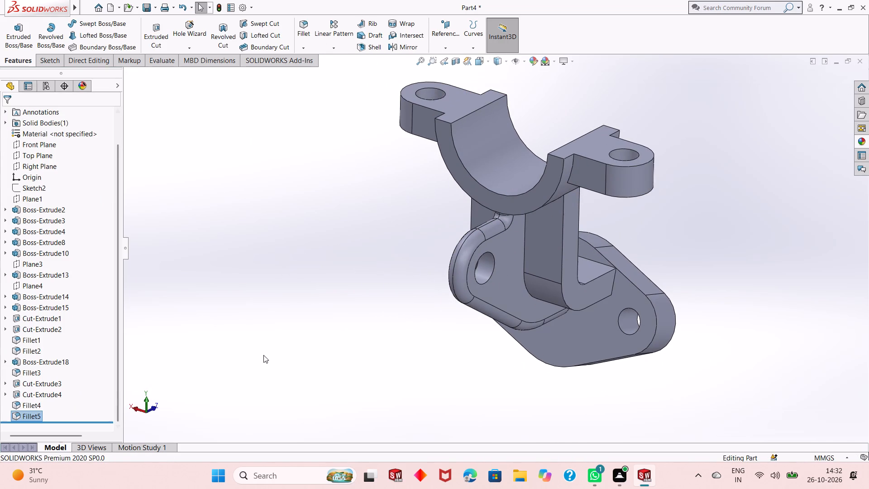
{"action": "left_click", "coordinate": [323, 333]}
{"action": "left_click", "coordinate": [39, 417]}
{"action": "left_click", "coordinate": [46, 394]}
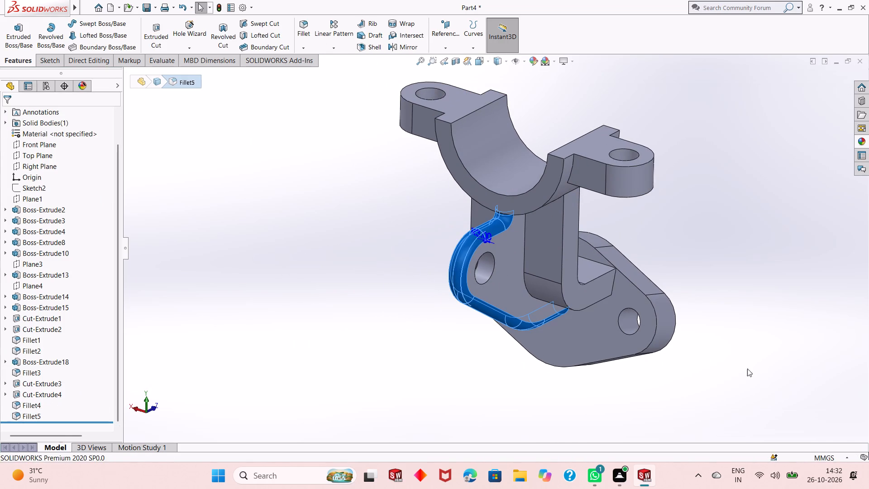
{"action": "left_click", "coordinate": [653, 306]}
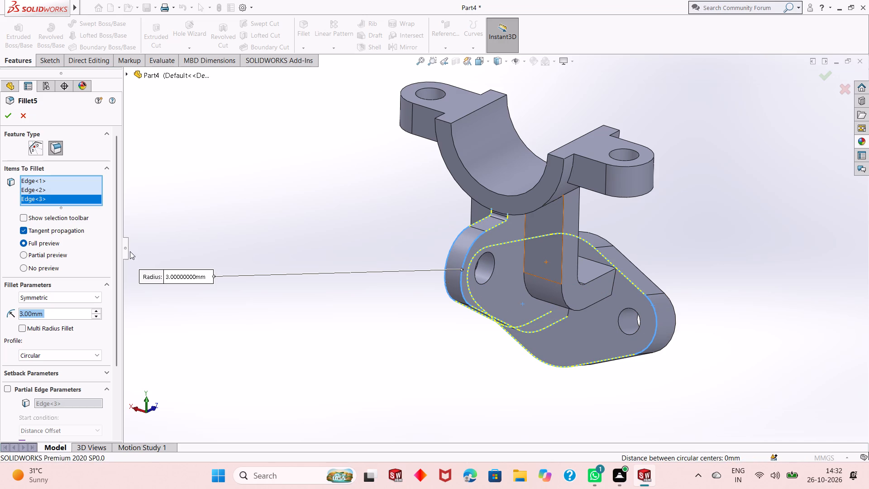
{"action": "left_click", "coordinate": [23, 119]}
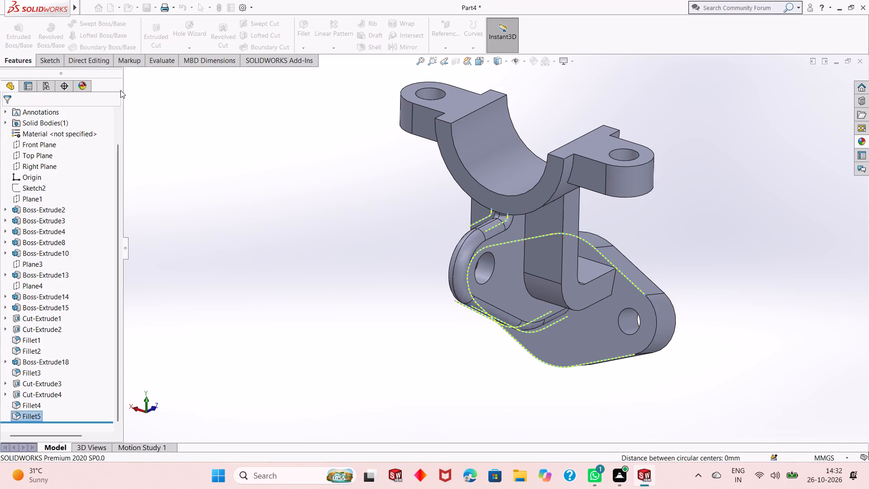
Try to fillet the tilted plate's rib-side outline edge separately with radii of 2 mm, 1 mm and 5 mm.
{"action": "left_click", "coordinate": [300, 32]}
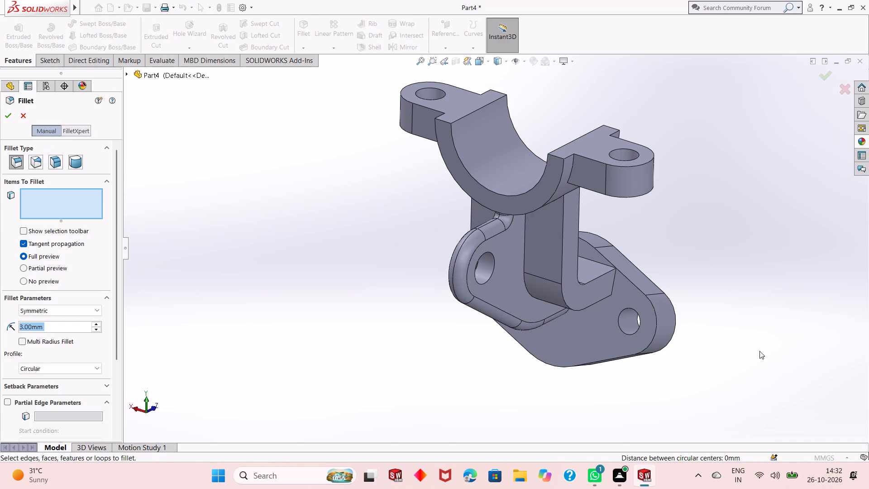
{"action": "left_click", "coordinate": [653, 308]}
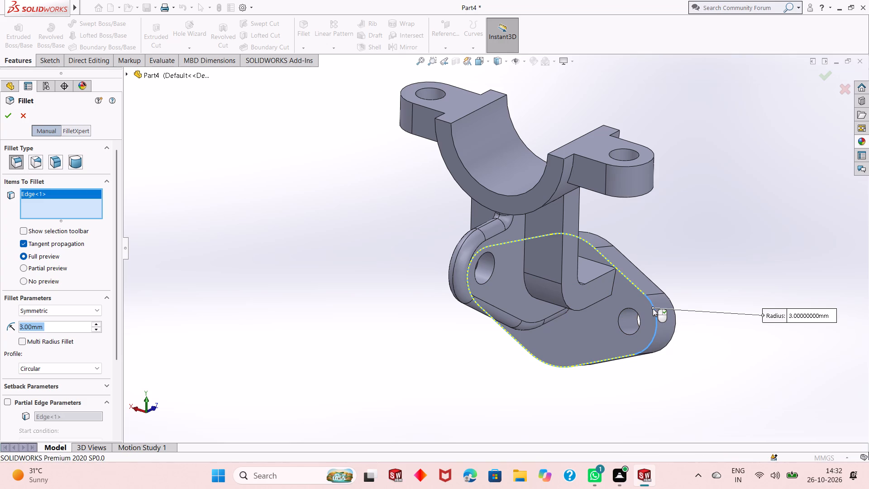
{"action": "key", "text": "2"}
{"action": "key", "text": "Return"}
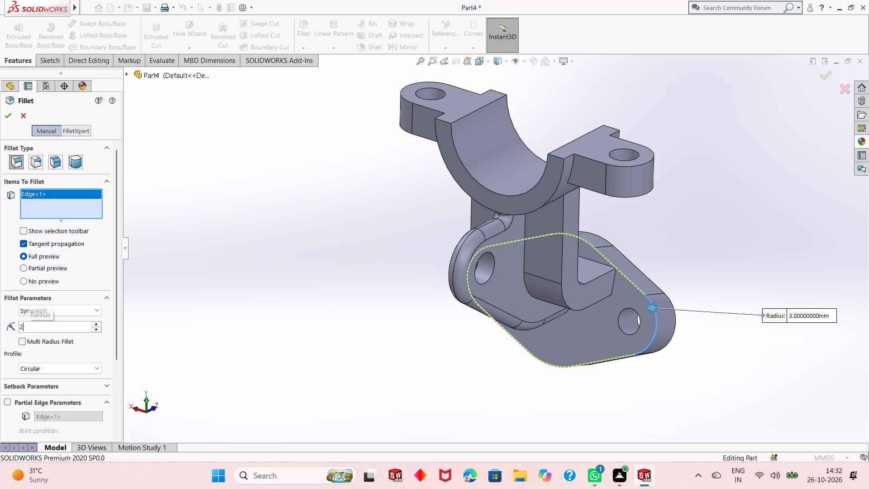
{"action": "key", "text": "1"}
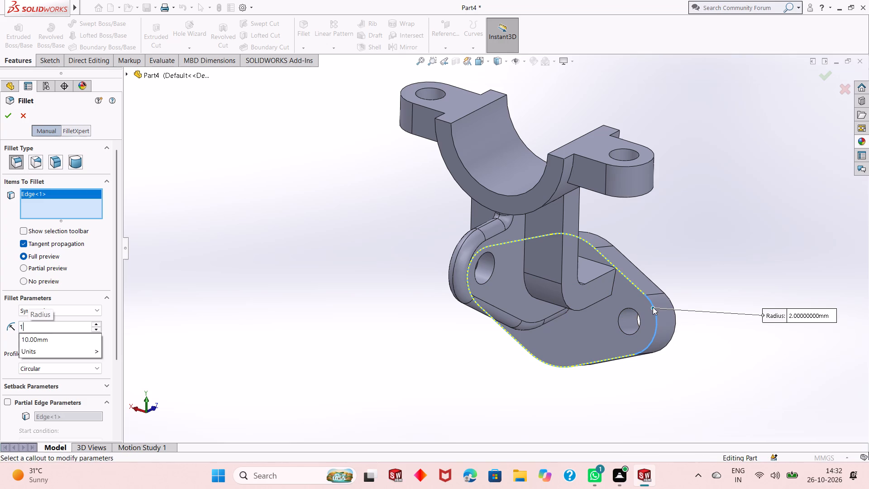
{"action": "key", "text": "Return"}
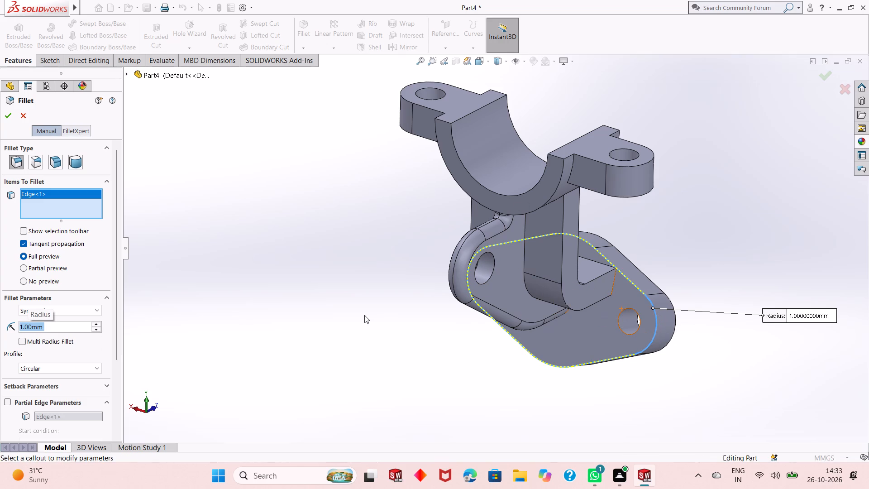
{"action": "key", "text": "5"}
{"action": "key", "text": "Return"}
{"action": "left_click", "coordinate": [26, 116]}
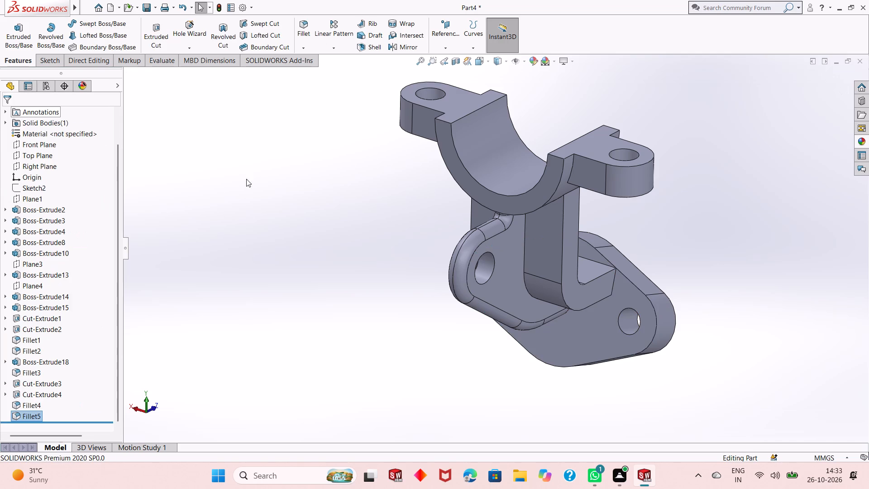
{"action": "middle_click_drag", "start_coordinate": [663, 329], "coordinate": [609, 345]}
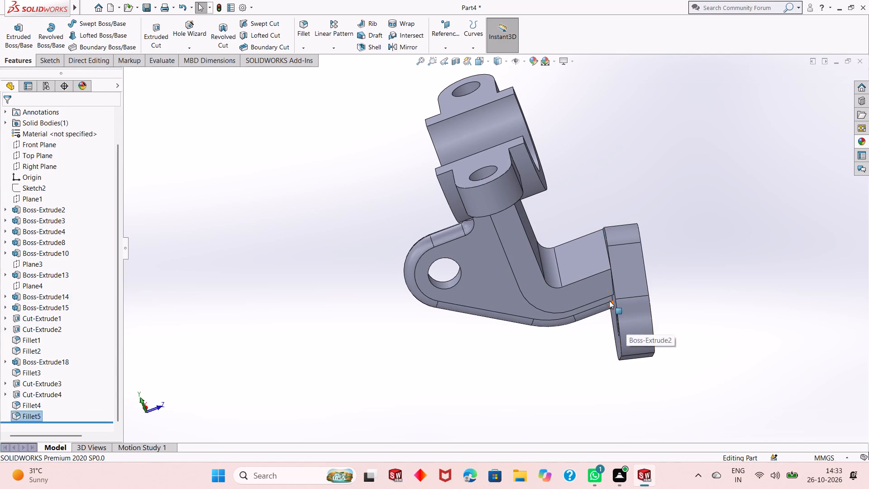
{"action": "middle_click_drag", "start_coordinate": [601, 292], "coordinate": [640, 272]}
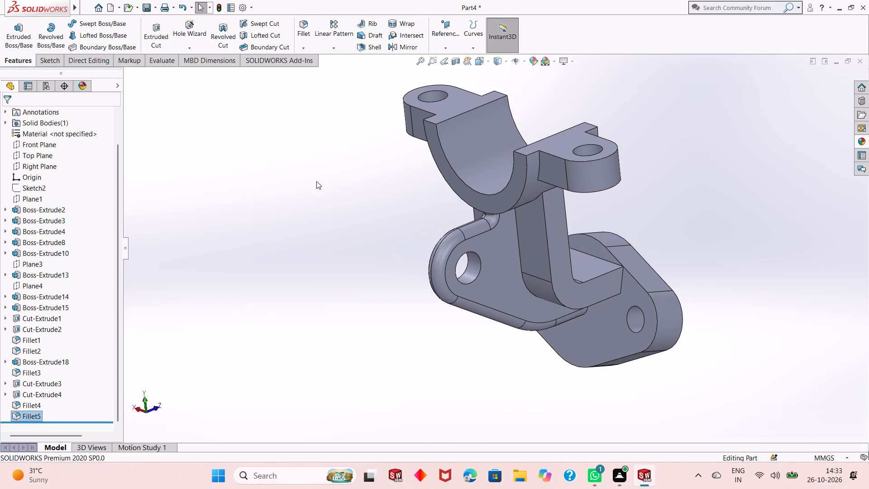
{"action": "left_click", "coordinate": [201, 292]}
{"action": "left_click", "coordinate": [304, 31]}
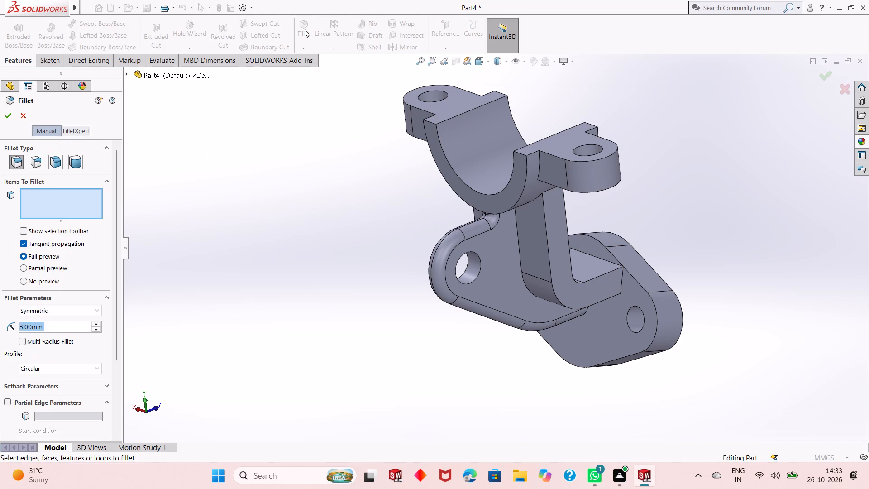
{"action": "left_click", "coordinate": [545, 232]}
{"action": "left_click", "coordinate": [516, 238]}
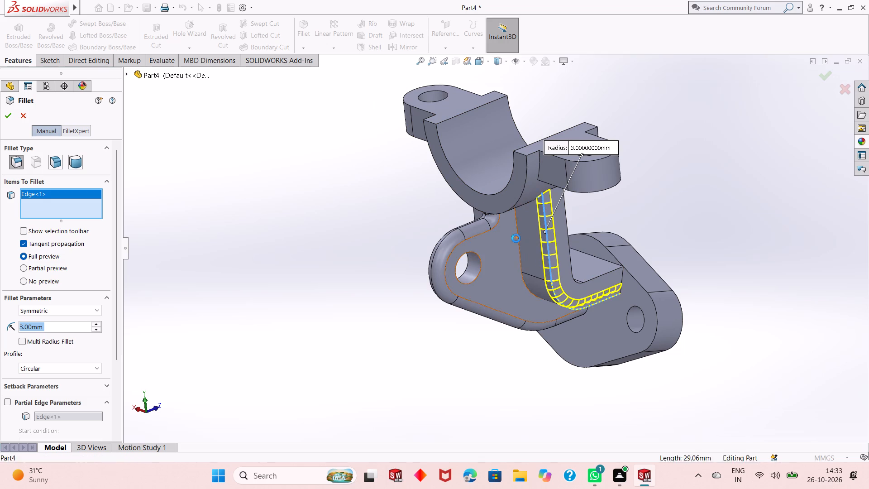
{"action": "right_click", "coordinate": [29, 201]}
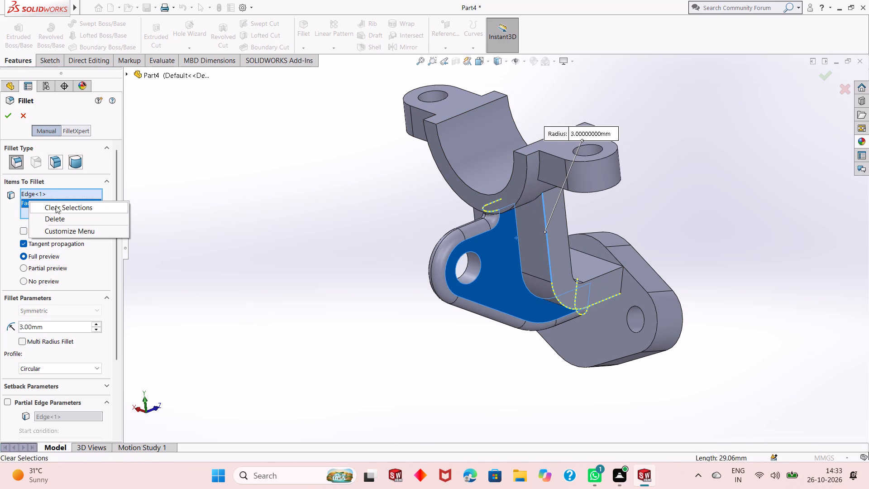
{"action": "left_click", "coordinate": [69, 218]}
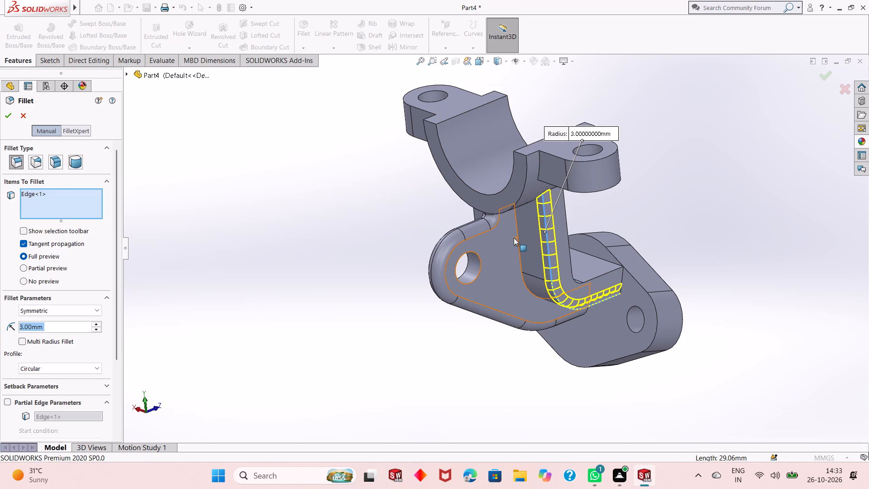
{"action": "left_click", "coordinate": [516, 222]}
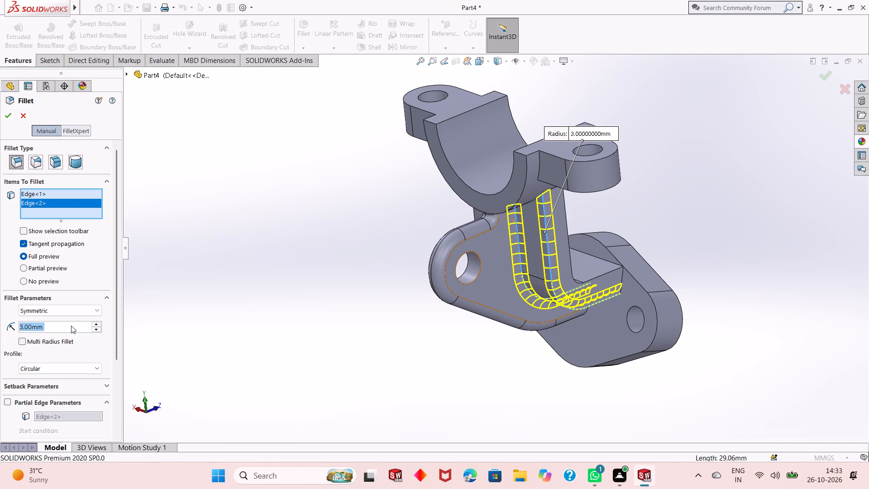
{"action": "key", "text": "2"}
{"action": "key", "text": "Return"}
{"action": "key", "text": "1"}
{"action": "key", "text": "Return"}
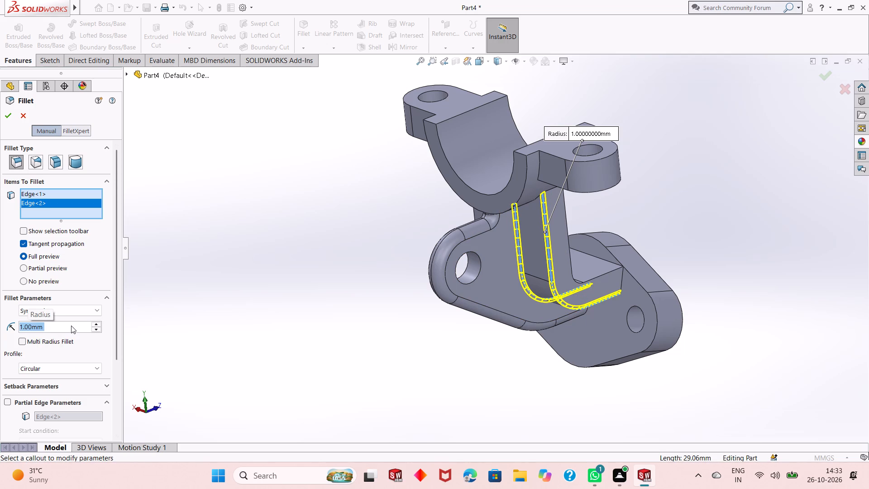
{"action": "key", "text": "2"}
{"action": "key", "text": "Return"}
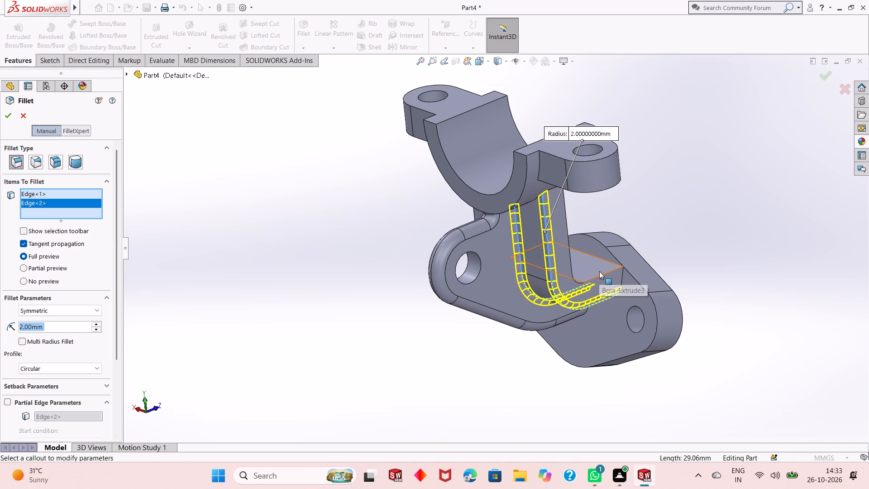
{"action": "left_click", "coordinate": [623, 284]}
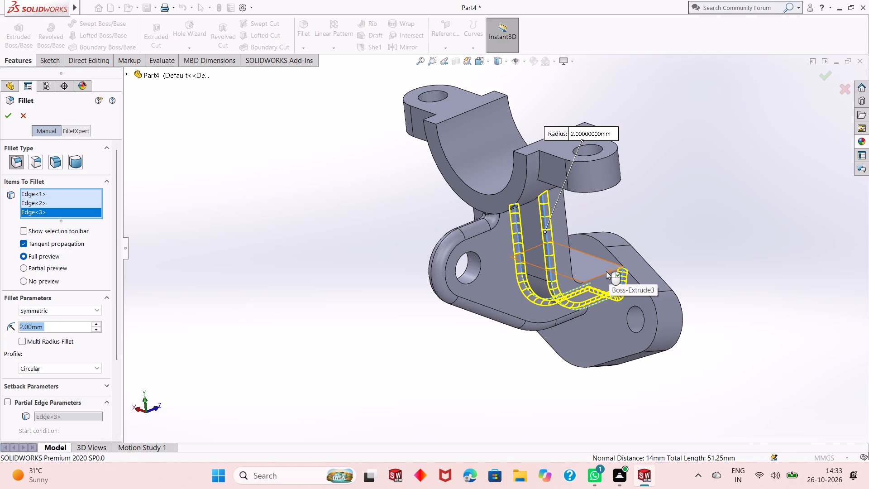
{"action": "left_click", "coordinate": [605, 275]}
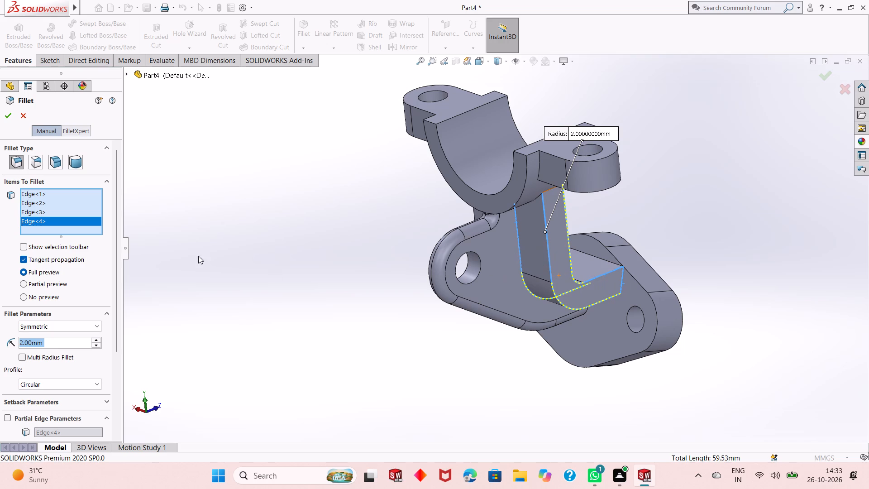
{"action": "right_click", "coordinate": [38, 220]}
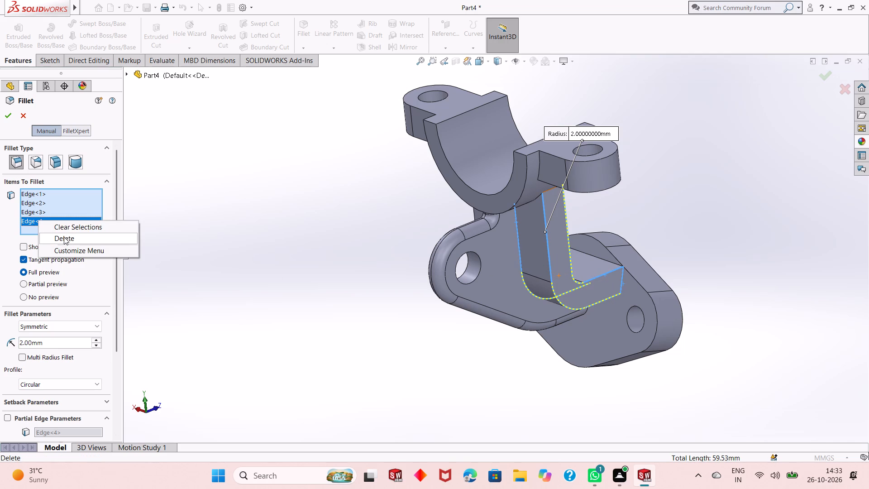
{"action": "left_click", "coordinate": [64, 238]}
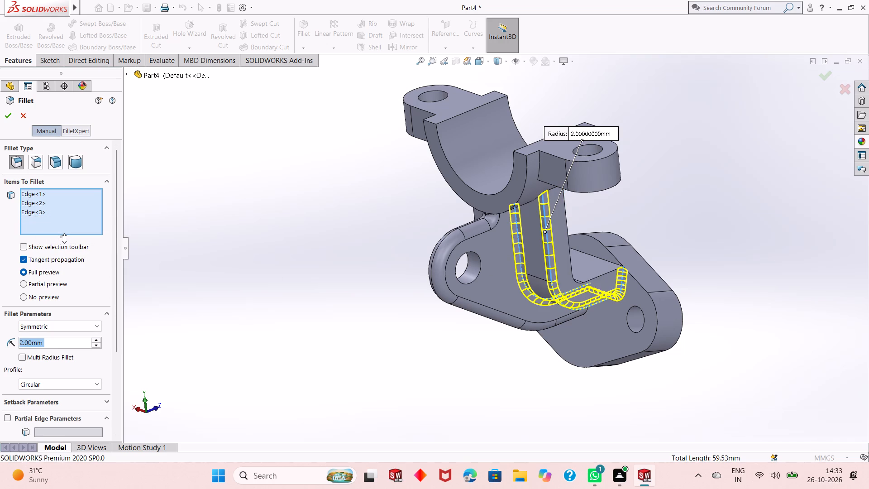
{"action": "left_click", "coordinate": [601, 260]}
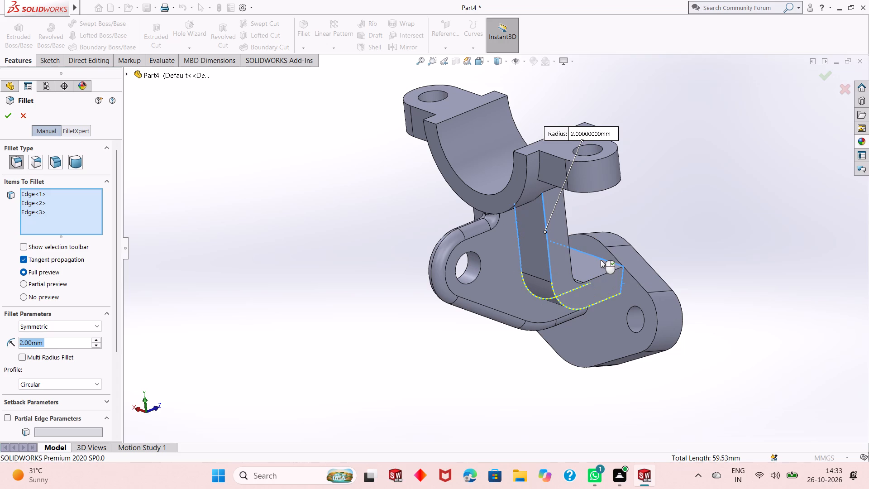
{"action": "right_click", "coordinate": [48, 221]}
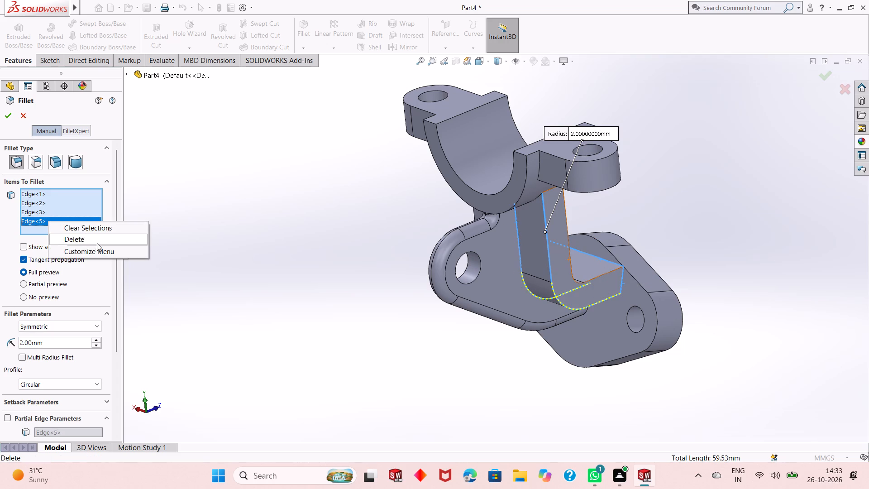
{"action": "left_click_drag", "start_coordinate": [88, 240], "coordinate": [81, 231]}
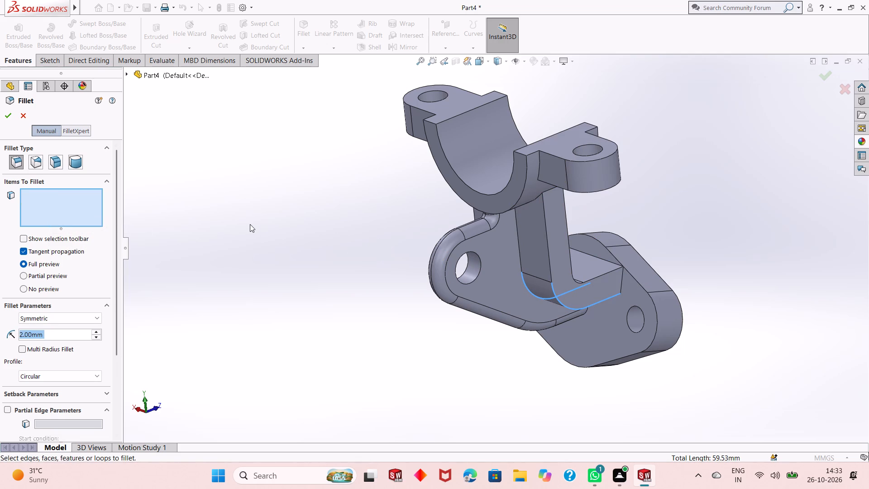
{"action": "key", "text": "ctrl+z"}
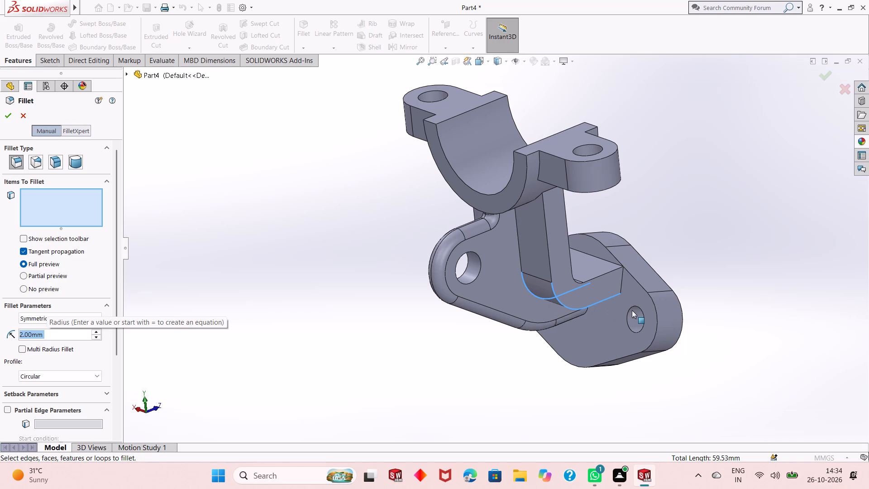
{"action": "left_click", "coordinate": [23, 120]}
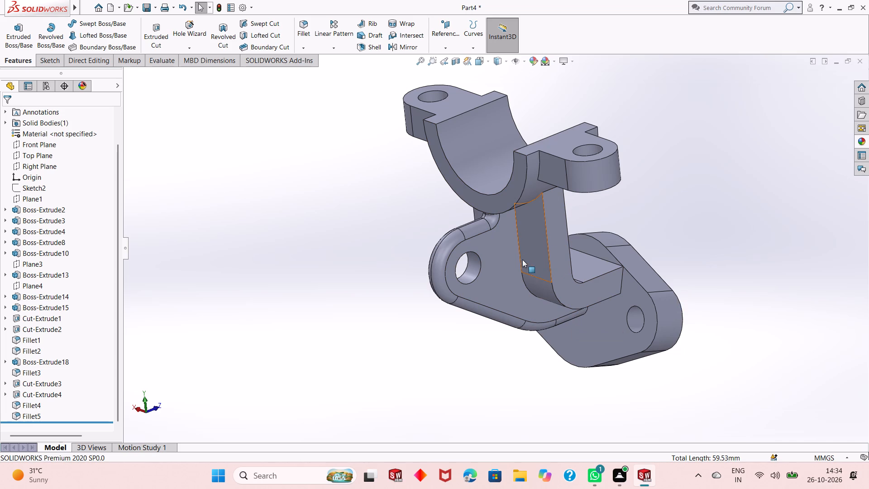
Set up a 2 mm symmetric fillet on both long outer edges of the bent arm joining the half-bearing to the tilted plate.
{"action": "scroll", "coordinate": [545, 282], "scroll_direction": "up", "scroll_amount": 2}
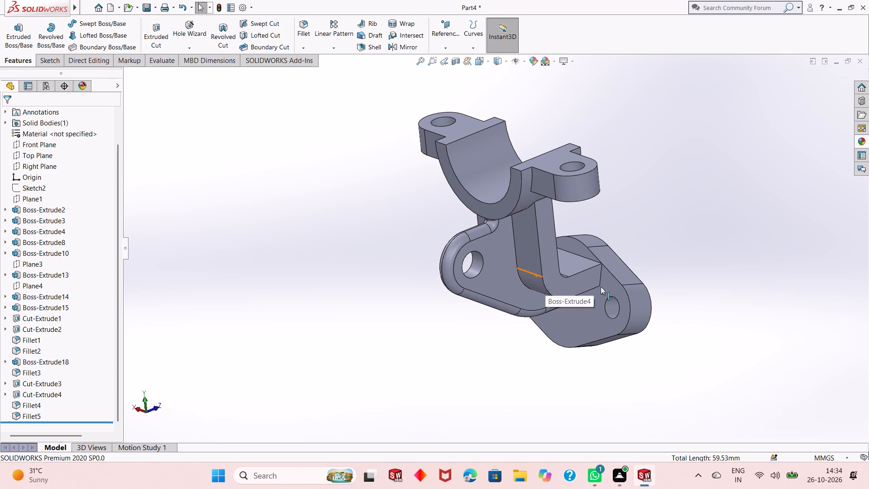
{"action": "middle_click_drag", "start_coordinate": [623, 284], "coordinate": [625, 277]}
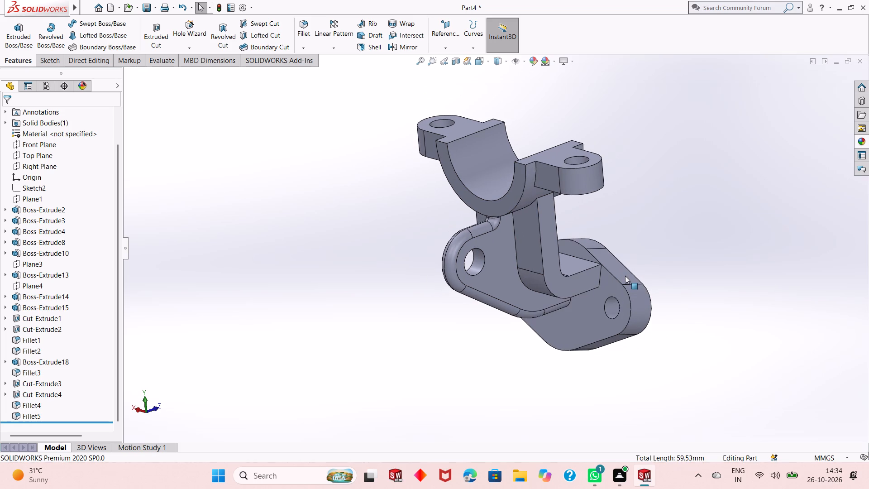
{"action": "left_click", "coordinate": [303, 33]}
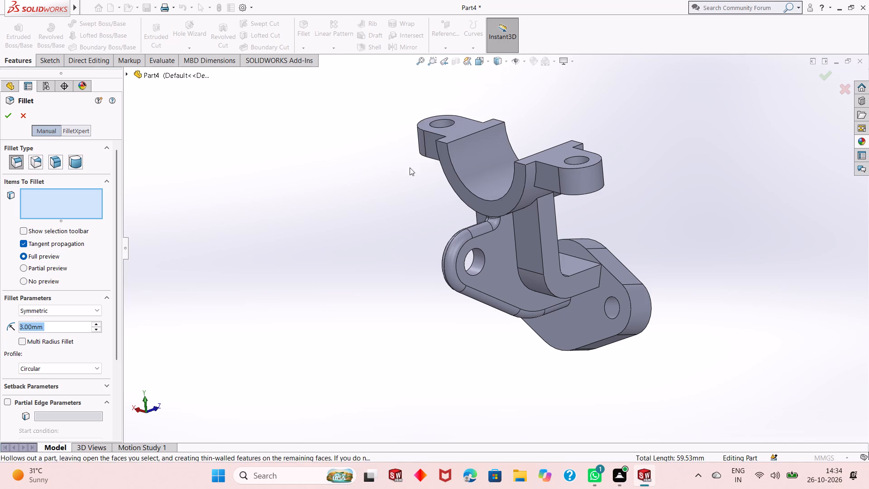
{"action": "scroll", "coordinate": [529, 275], "scroll_direction": "down", "scroll_amount": 2}
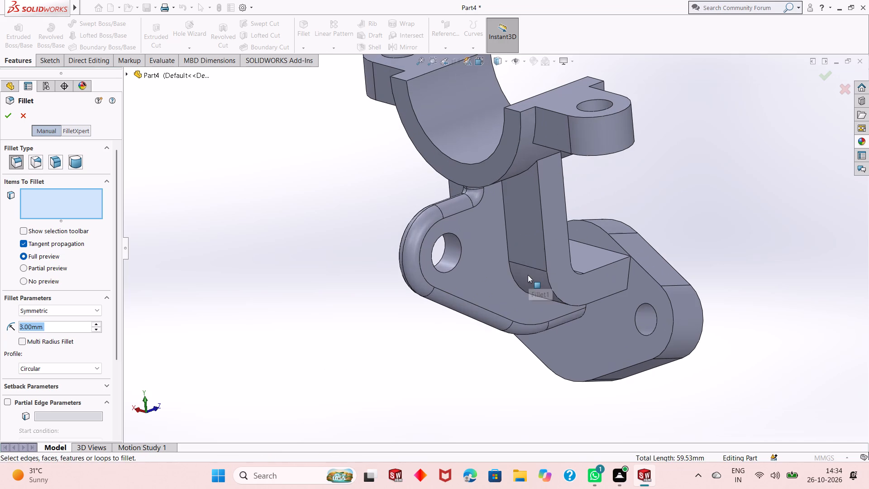
{"action": "key", "text": "2"}
{"action": "key", "text": "Return"}
{"action": "left_click", "coordinate": [507, 253]}
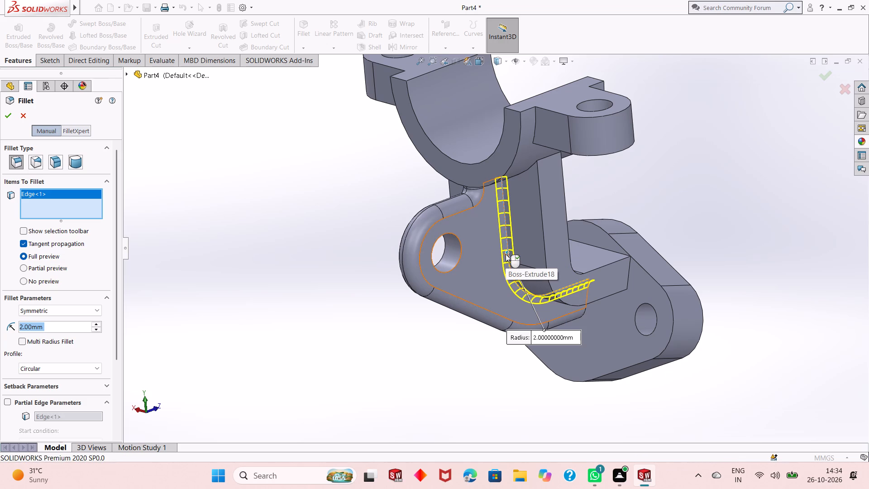
{"action": "left_click", "coordinate": [544, 232]}
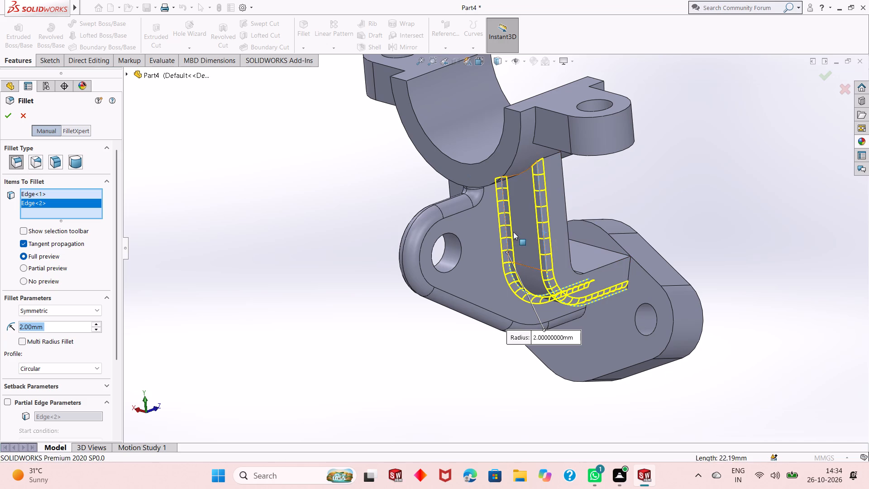
Add the short edge where the bent arm's side meets the tilted plate to the 2 mm fillet and finish it.
{"action": "scroll", "coordinate": [506, 245], "scroll_direction": "up", "scroll_amount": 1}
{"action": "scroll", "coordinate": [509, 243], "scroll_direction": "down", "scroll_amount": 1}
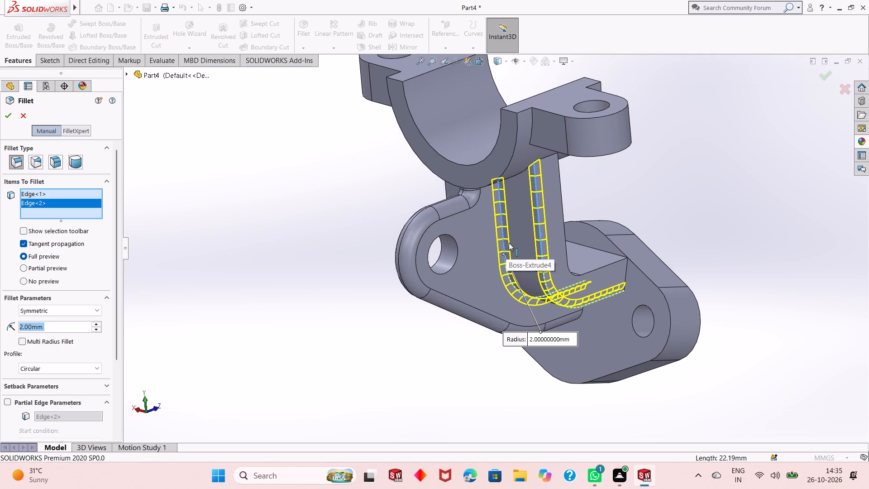
{"action": "scroll", "coordinate": [509, 243], "scroll_direction": "down", "scroll_amount": 1}
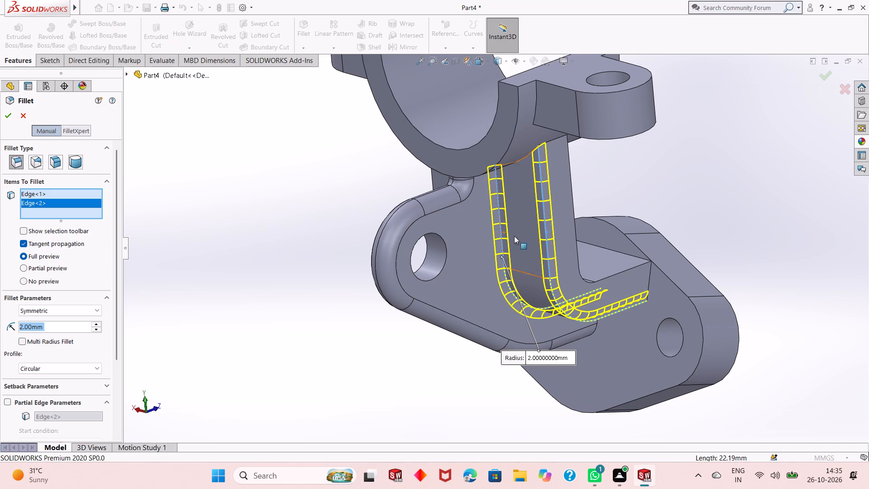
{"action": "middle_click_drag", "start_coordinate": [561, 268], "coordinate": [553, 226]}
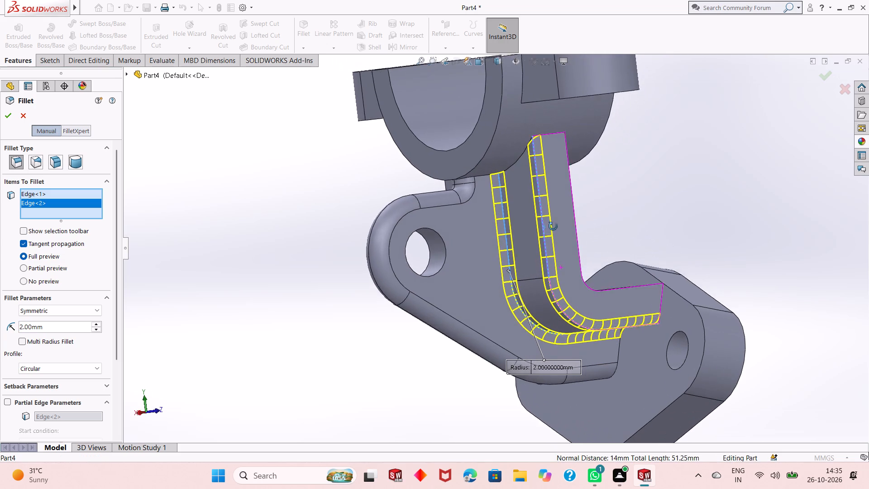
{"action": "middle_click_drag", "start_coordinate": [553, 226], "coordinate": [557, 224]}
{"action": "middle_click_drag", "start_coordinate": [583, 214], "coordinate": [553, 265]}
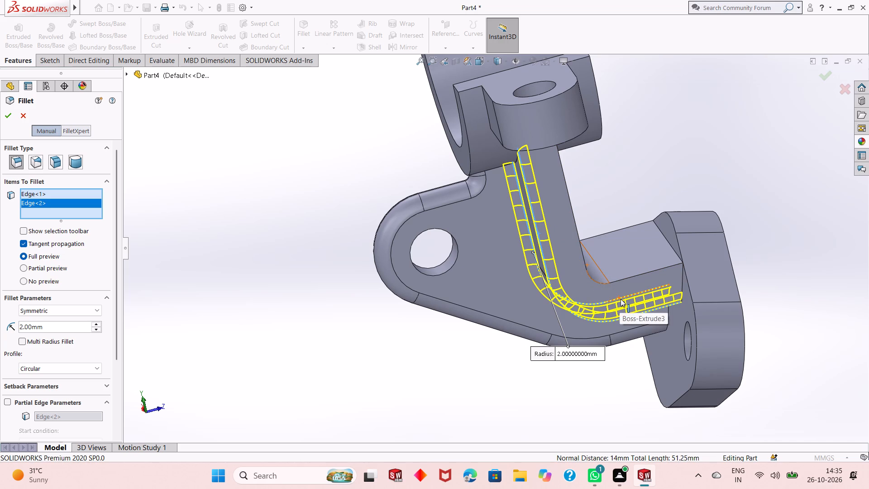
{"action": "middle_click_drag", "start_coordinate": [708, 308], "coordinate": [712, 288]}
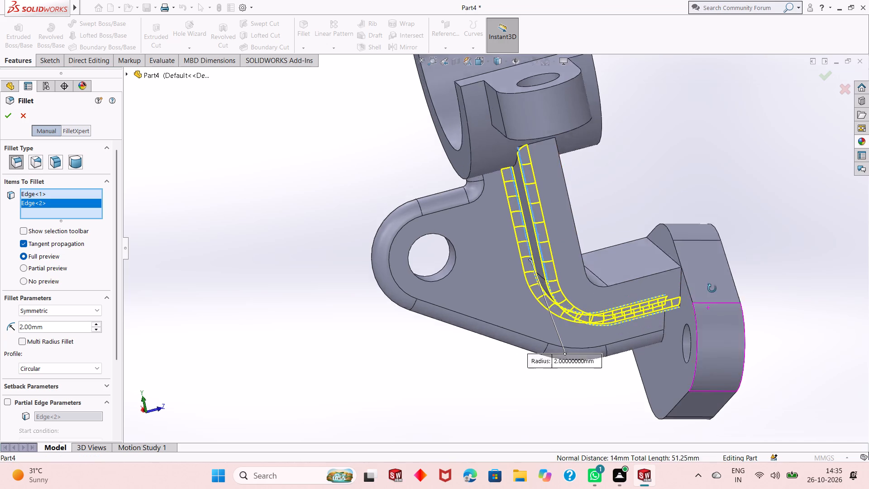
{"action": "middle_click_drag", "start_coordinate": [712, 288], "coordinate": [745, 269]}
{"action": "scroll", "coordinate": [560, 263], "scroll_direction": "down", "scroll_amount": 2}
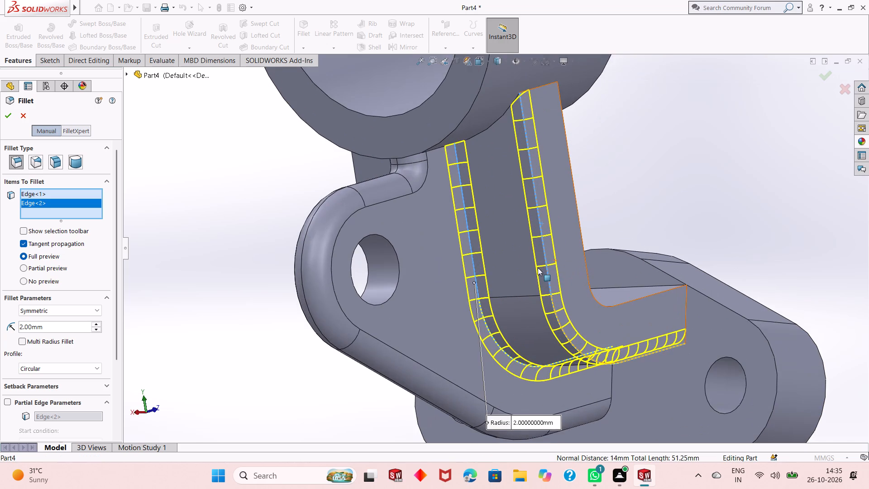
{"action": "scroll", "coordinate": [538, 268], "scroll_direction": "down", "scroll_amount": 1}
{"action": "scroll", "coordinate": [534, 269], "scroll_direction": "up", "scroll_amount": 4}
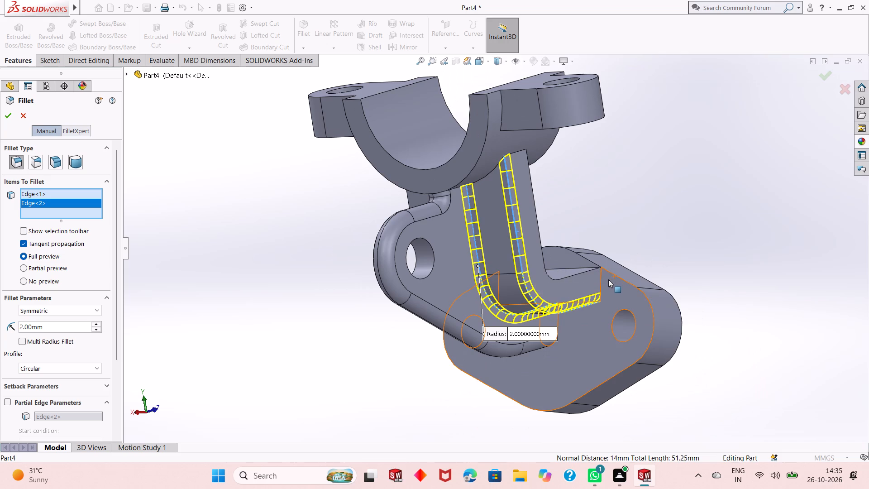
{"action": "left_click", "coordinate": [601, 283]}
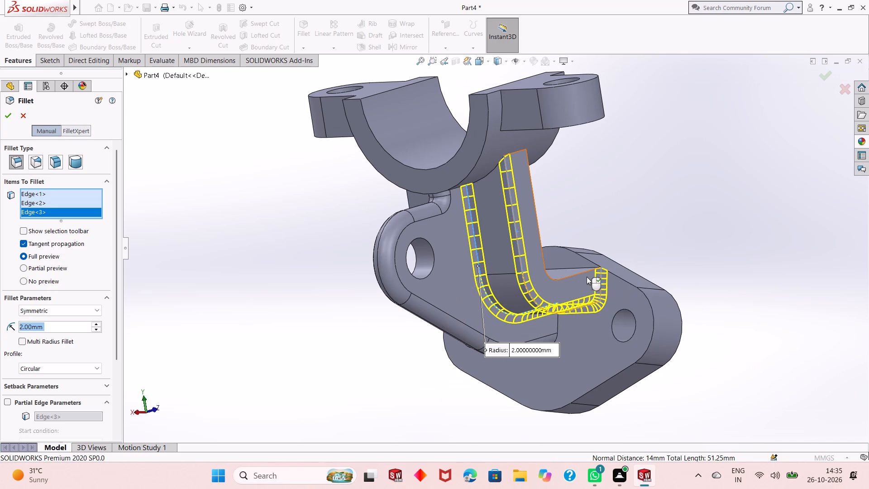
{"action": "left_click", "coordinate": [579, 275]}
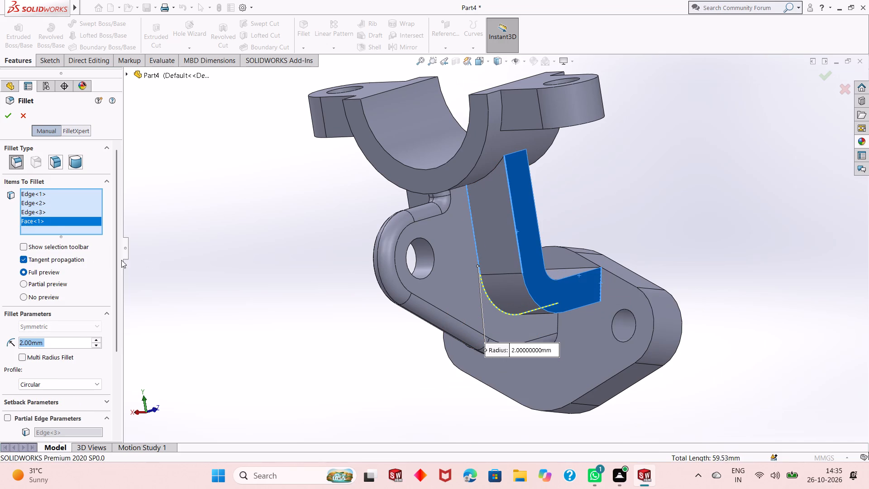
{"action": "right_click", "coordinate": [28, 220]}
{"action": "left_click", "coordinate": [55, 237]}
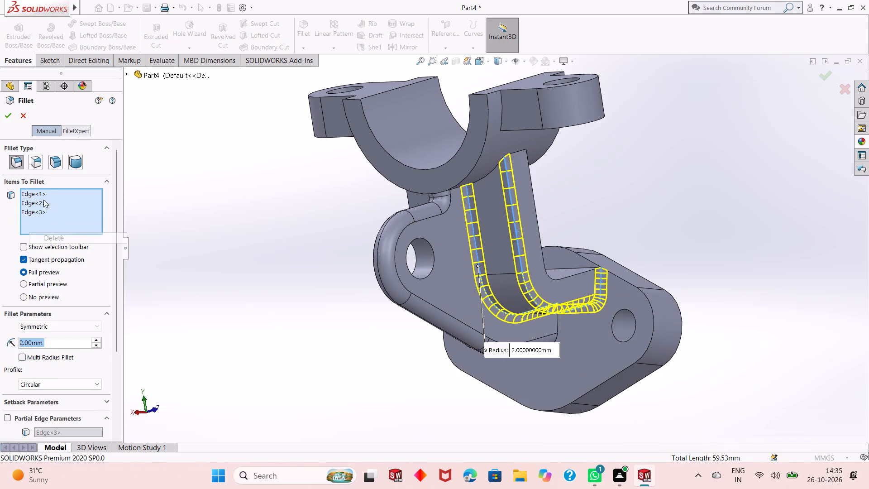
{"action": "left_click", "coordinate": [6, 115]}
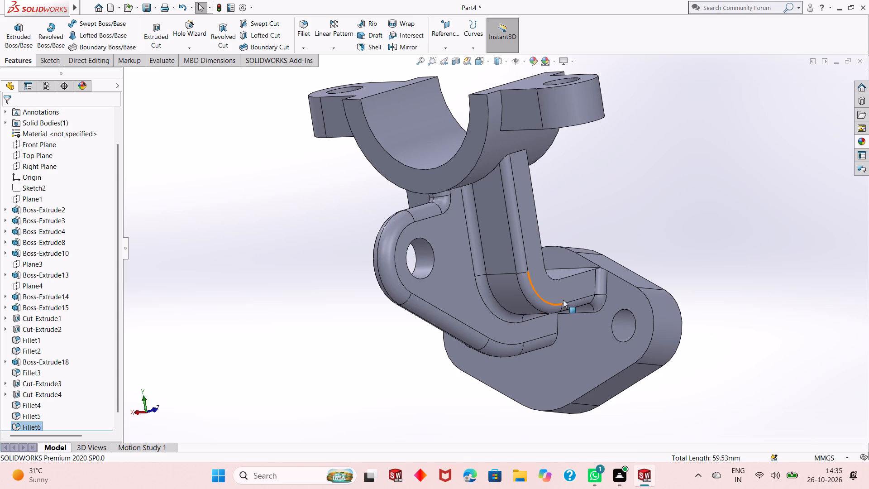
Create a 2 mm symmetric fillet along the inner-bend edge of the arm's side face, between the half-bearing and the tilted plate.
{"action": "middle_click_drag", "start_coordinate": [563, 300], "coordinate": [548, 326]}
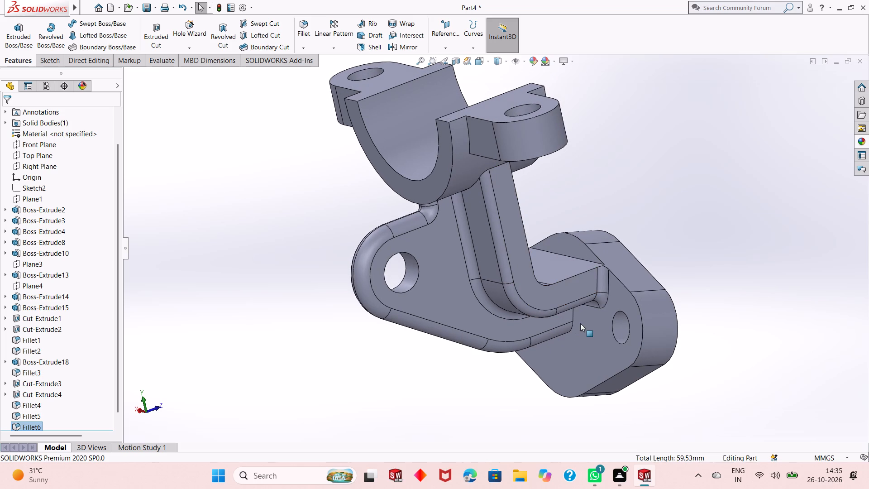
{"action": "middle_click_drag", "start_coordinate": [581, 323], "coordinate": [569, 333]}
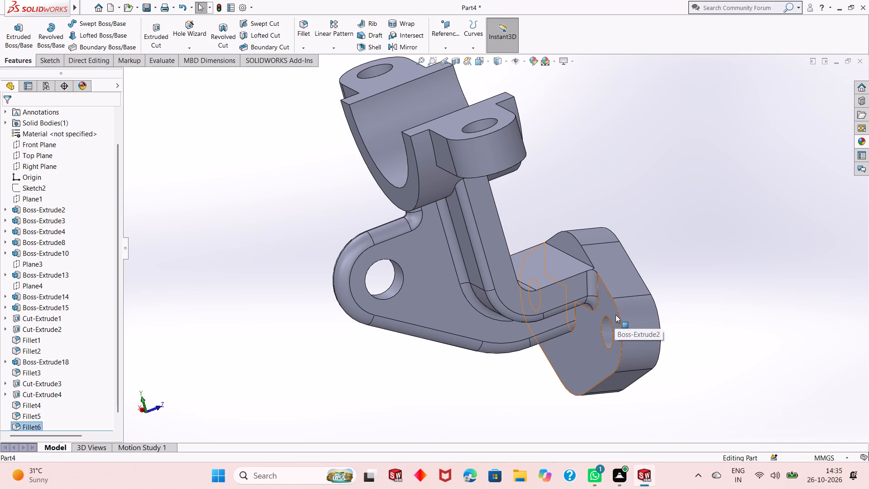
{"action": "middle_click_drag", "start_coordinate": [625, 304], "coordinate": [634, 254]}
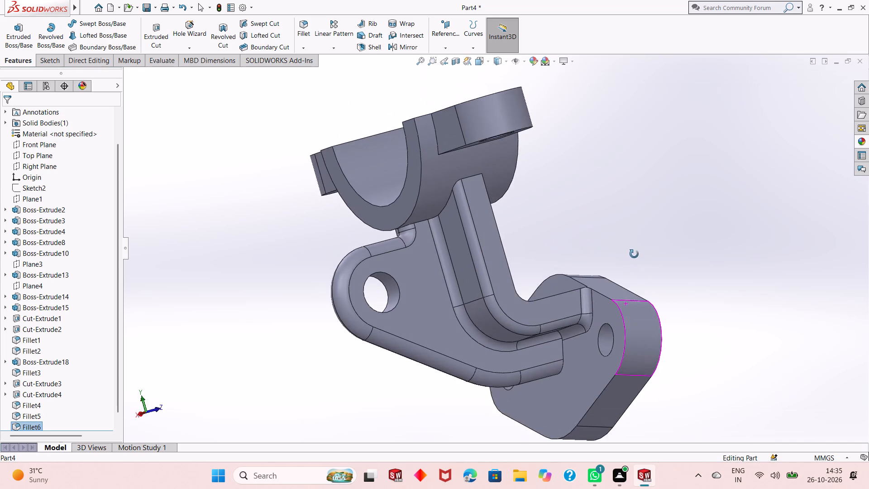
{"action": "middle_click_drag", "start_coordinate": [634, 254], "coordinate": [620, 286]}
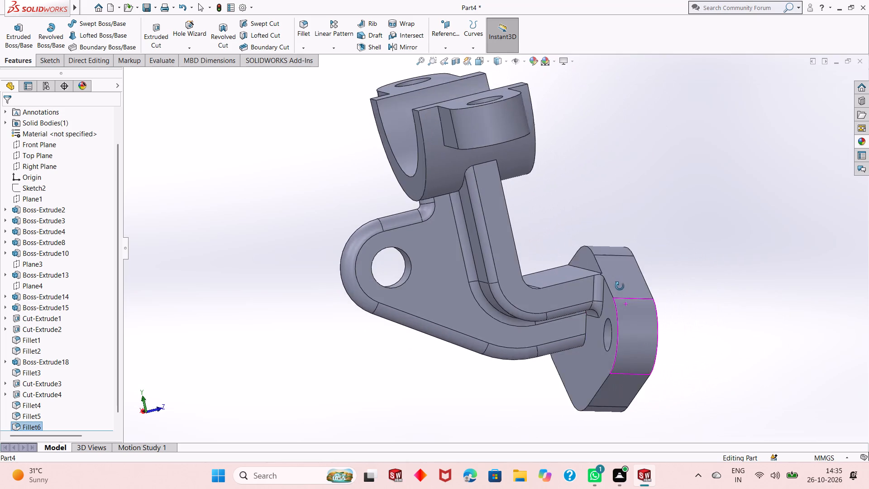
{"action": "middle_click_drag", "start_coordinate": [620, 286], "coordinate": [627, 284]}
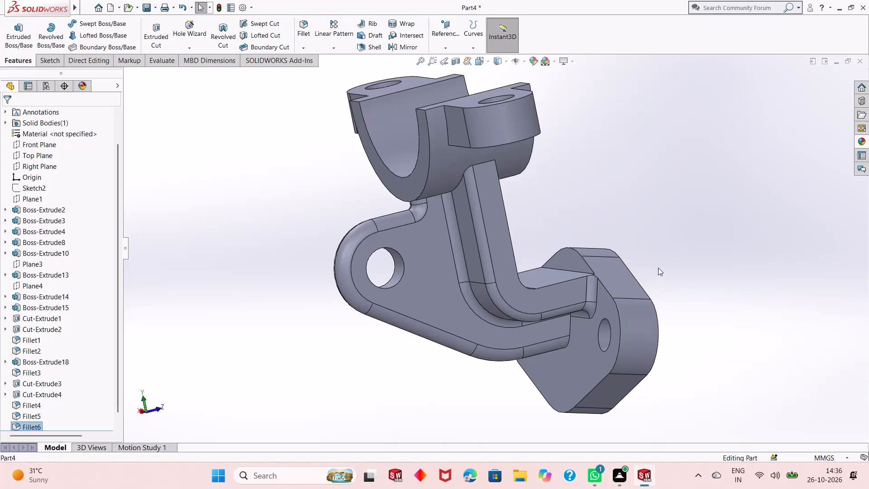
{"action": "middle_click_drag", "start_coordinate": [658, 267], "coordinate": [464, 295]}
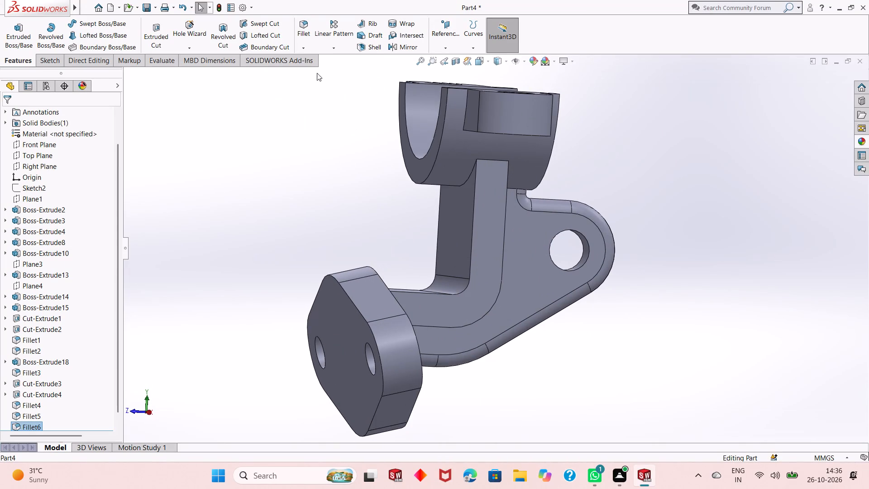
{"action": "left_click", "coordinate": [307, 32]}
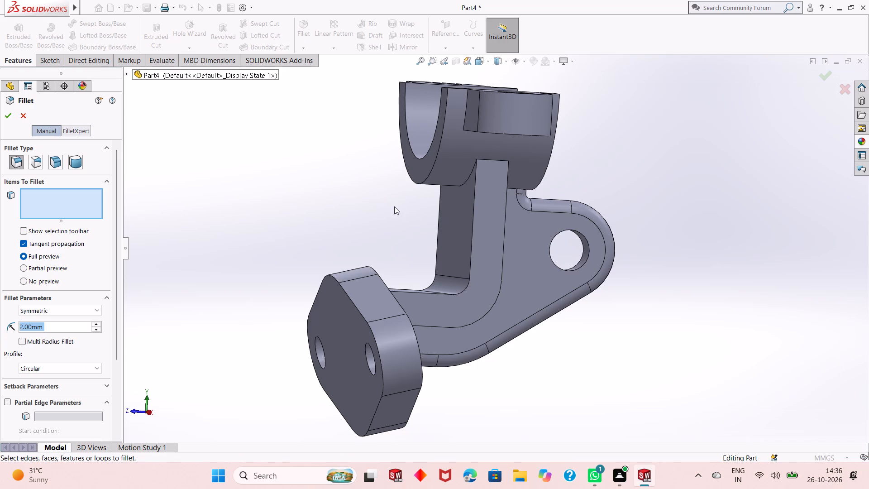
{"action": "middle_click_drag", "start_coordinate": [403, 208], "coordinate": [453, 189]}
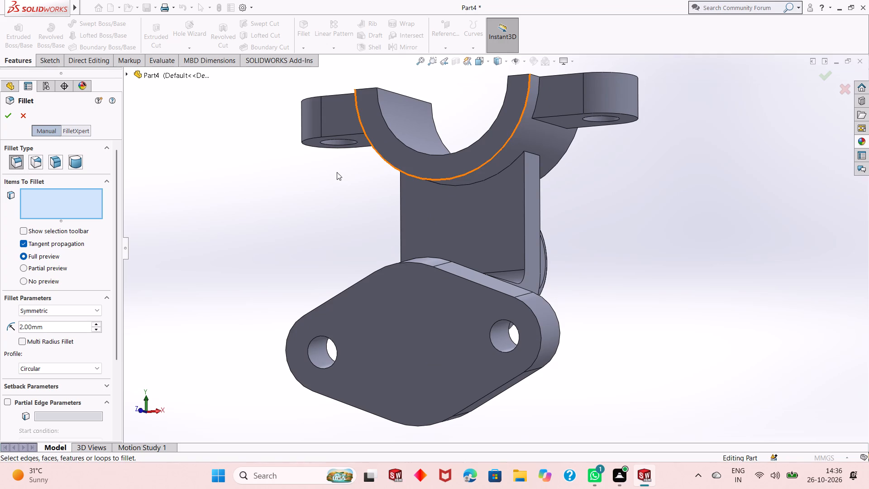
{"action": "middle_click_drag", "start_coordinate": [387, 215], "coordinate": [526, 149]}
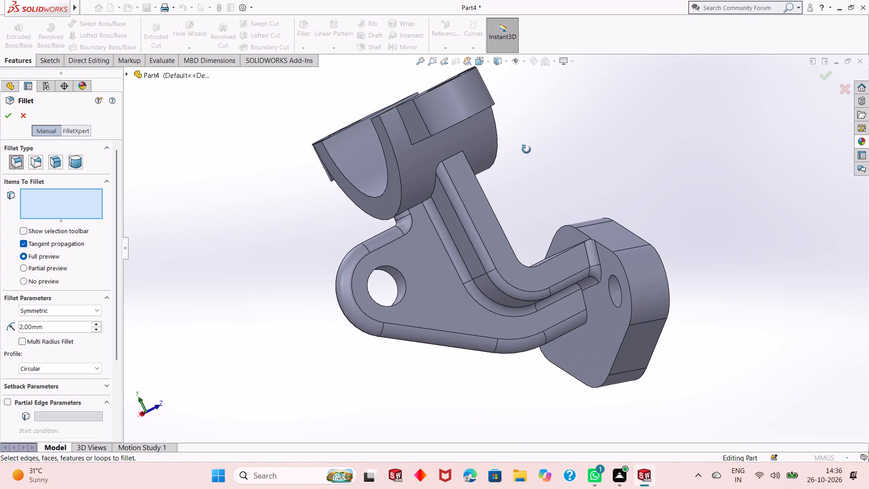
{"action": "middle_click_drag", "start_coordinate": [526, 149], "coordinate": [520, 160]}
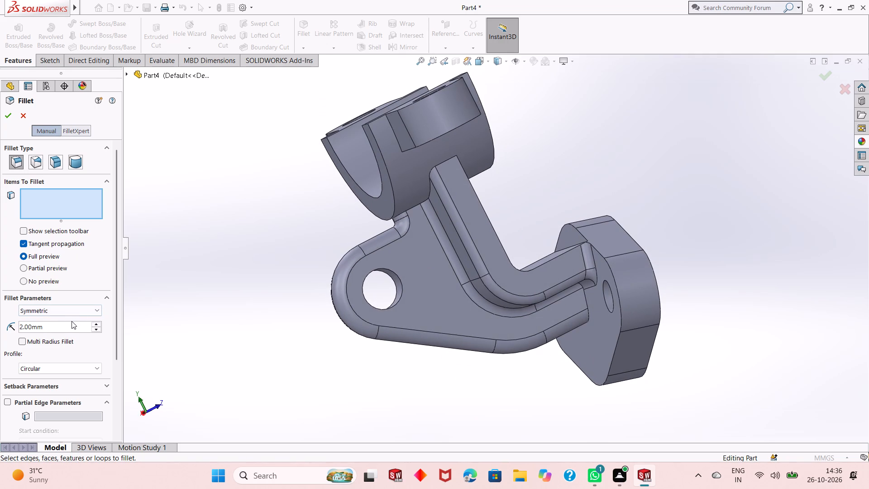
{"action": "left_click", "coordinate": [481, 206]}
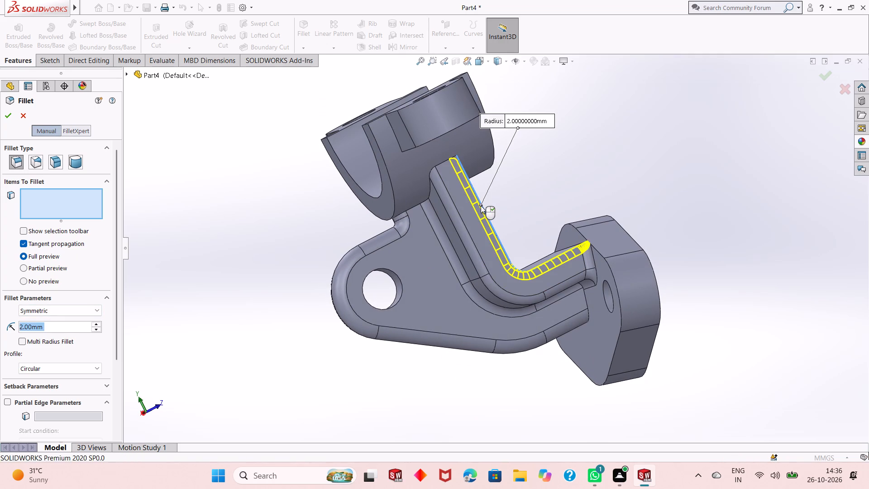
{"action": "middle_click_drag", "start_coordinate": [582, 219], "coordinate": [584, 285]}
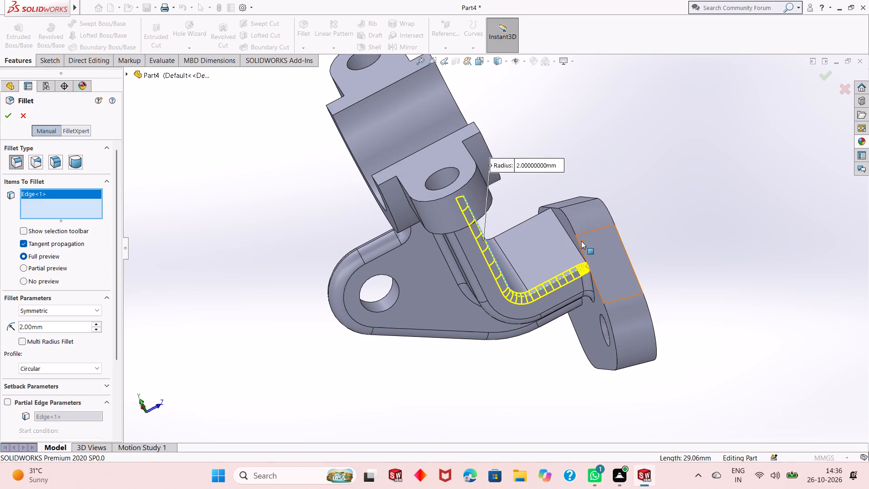
{"action": "left_click", "coordinate": [573, 241]}
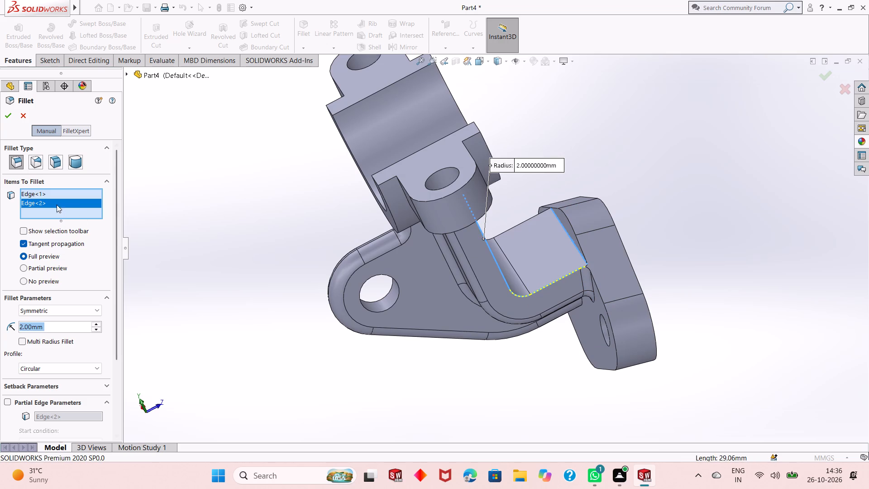
{"action": "right_click", "coordinate": [54, 201]}
{"action": "left_click", "coordinate": [72, 220]}
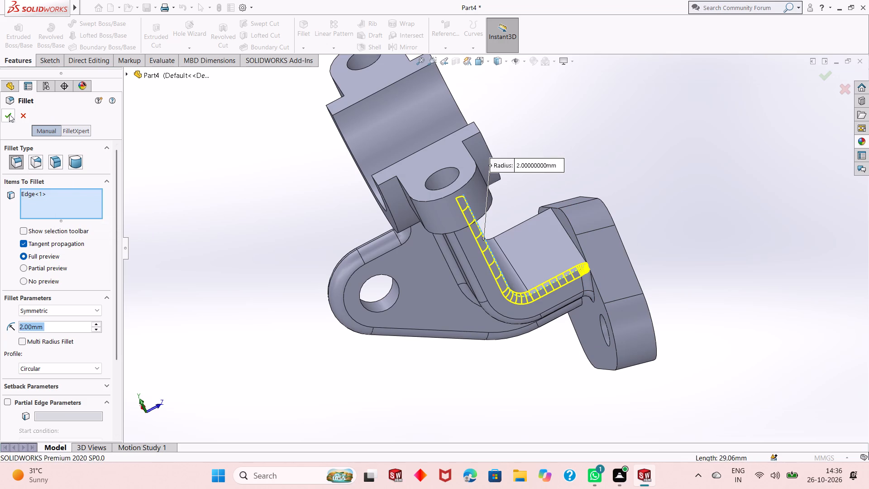
{"action": "left_click", "coordinate": [7, 114]}
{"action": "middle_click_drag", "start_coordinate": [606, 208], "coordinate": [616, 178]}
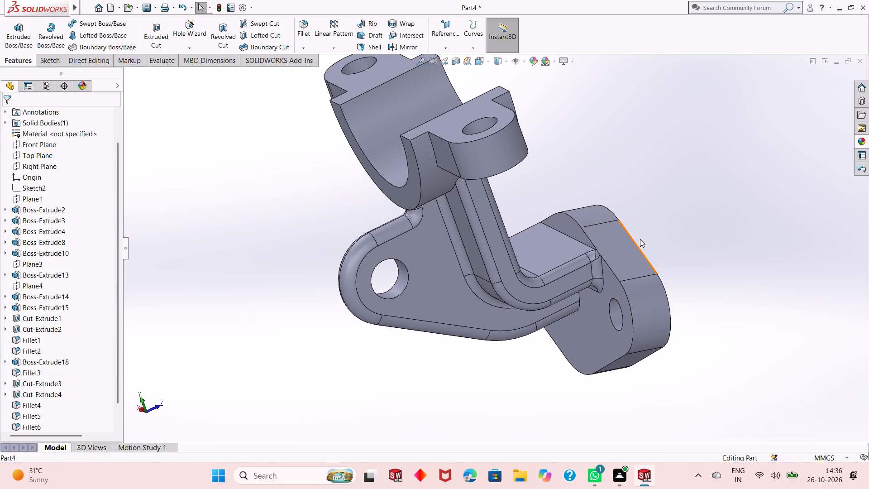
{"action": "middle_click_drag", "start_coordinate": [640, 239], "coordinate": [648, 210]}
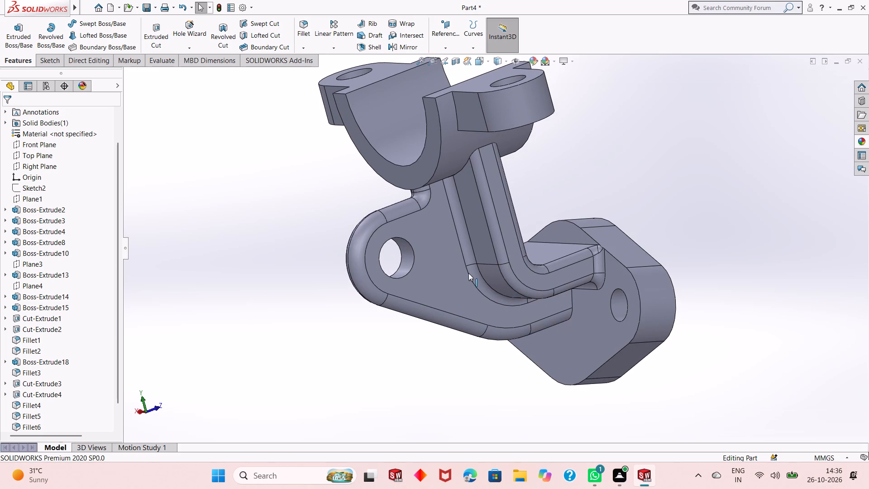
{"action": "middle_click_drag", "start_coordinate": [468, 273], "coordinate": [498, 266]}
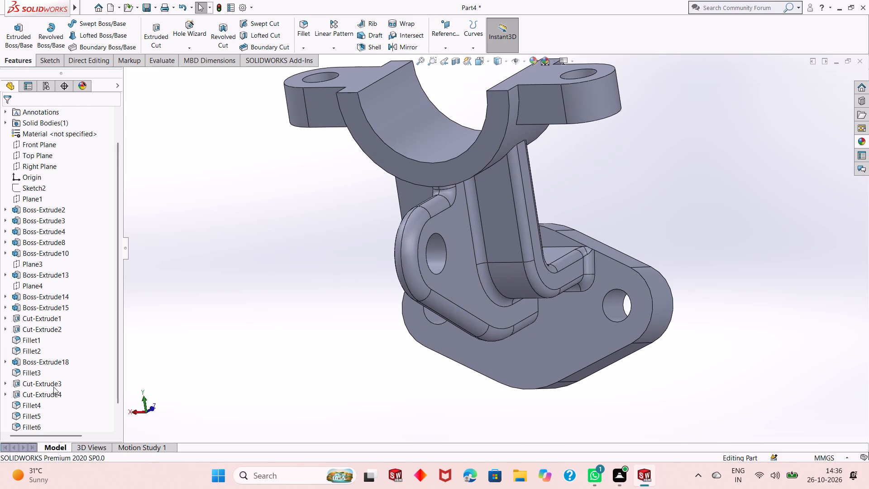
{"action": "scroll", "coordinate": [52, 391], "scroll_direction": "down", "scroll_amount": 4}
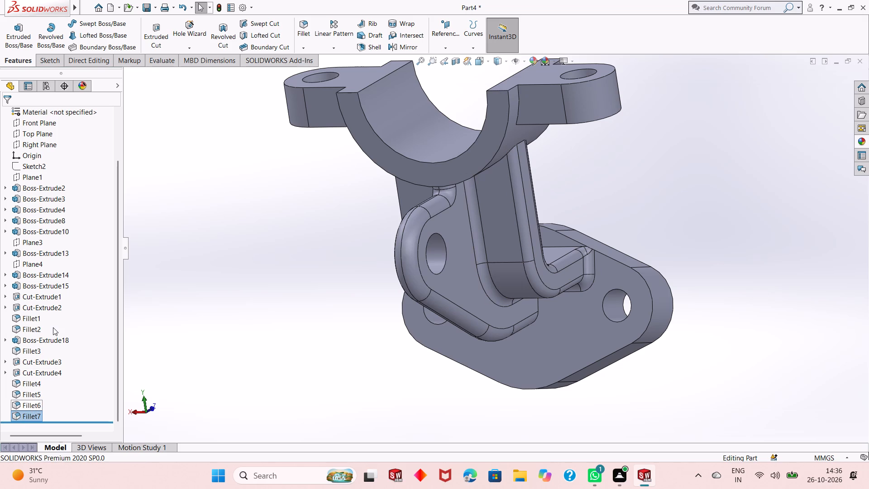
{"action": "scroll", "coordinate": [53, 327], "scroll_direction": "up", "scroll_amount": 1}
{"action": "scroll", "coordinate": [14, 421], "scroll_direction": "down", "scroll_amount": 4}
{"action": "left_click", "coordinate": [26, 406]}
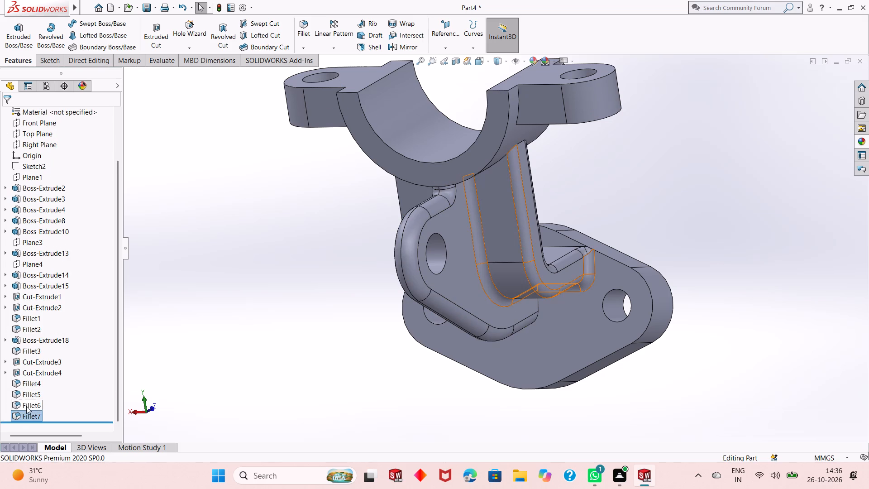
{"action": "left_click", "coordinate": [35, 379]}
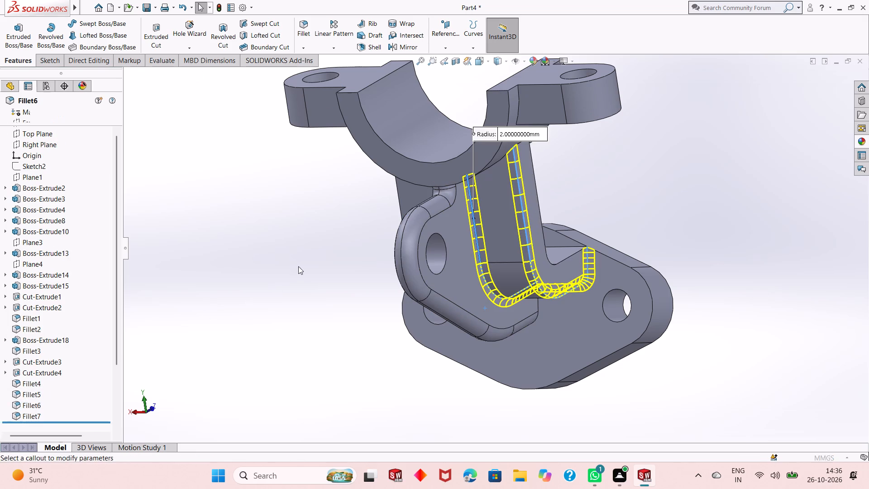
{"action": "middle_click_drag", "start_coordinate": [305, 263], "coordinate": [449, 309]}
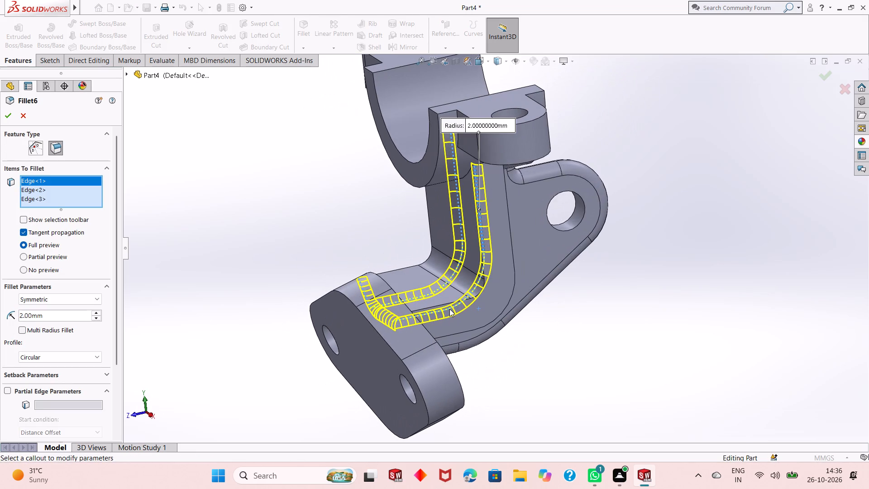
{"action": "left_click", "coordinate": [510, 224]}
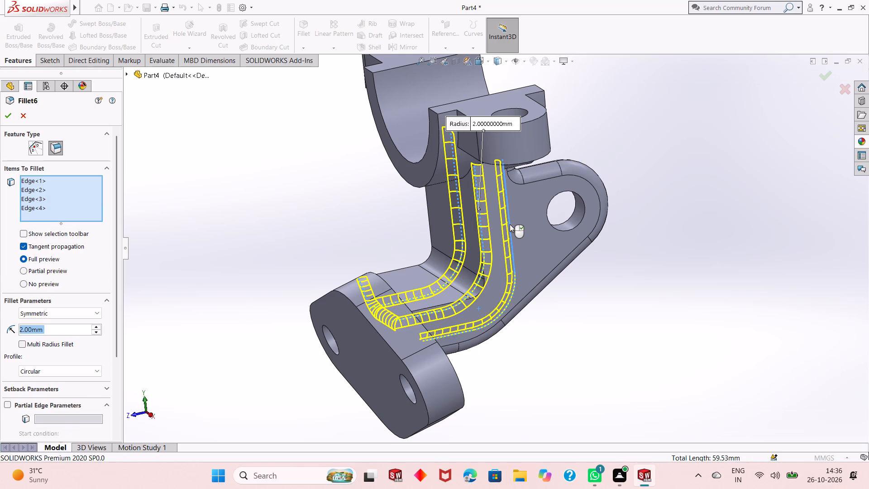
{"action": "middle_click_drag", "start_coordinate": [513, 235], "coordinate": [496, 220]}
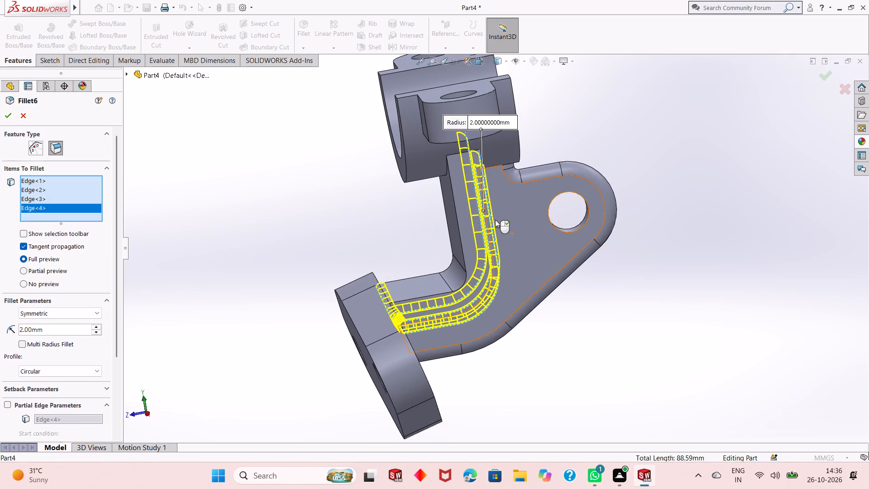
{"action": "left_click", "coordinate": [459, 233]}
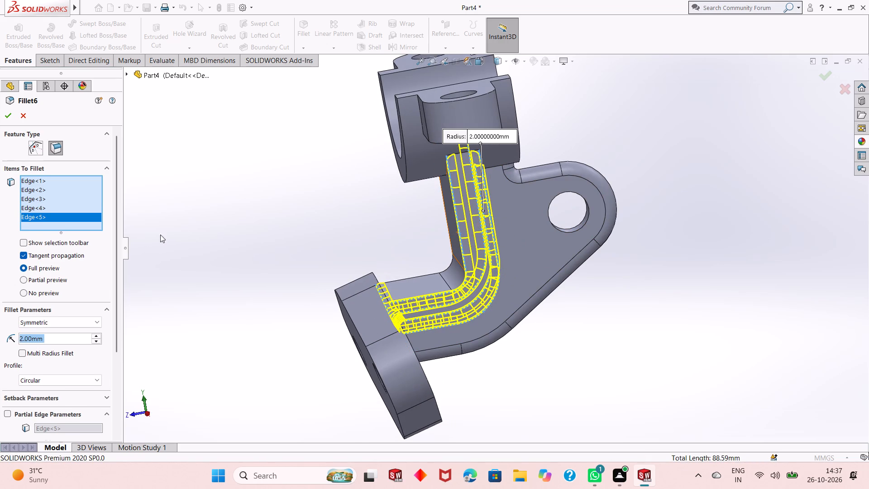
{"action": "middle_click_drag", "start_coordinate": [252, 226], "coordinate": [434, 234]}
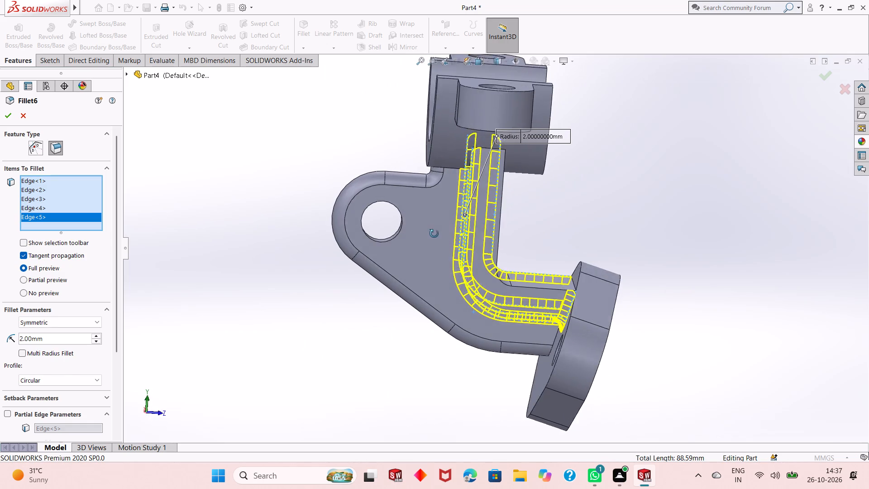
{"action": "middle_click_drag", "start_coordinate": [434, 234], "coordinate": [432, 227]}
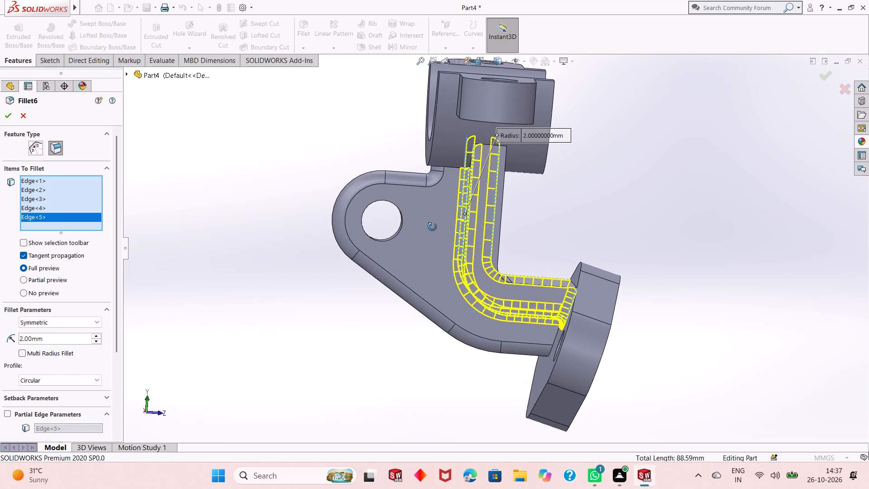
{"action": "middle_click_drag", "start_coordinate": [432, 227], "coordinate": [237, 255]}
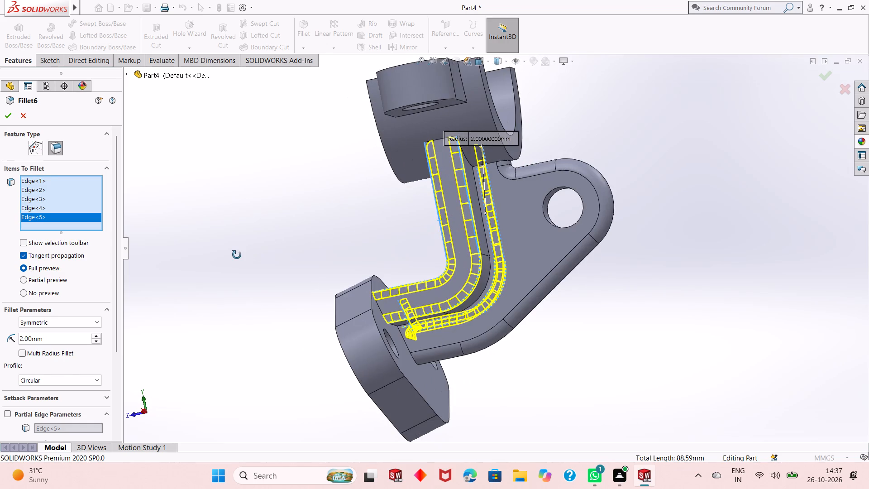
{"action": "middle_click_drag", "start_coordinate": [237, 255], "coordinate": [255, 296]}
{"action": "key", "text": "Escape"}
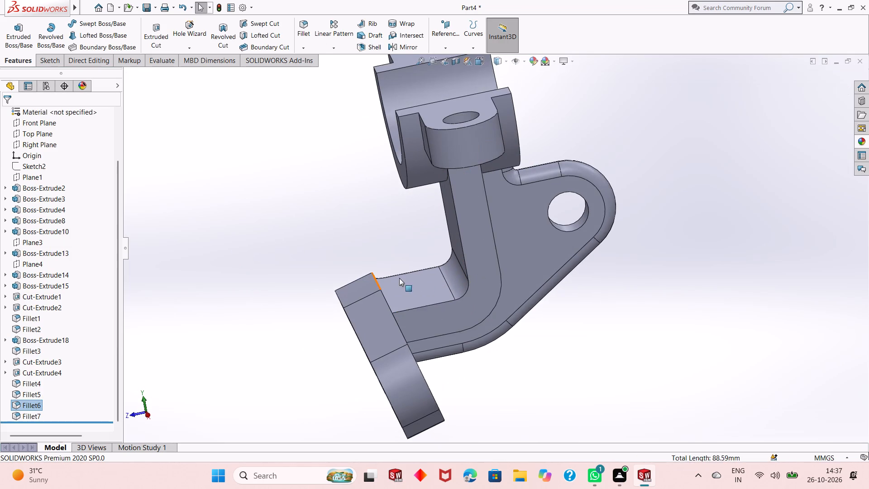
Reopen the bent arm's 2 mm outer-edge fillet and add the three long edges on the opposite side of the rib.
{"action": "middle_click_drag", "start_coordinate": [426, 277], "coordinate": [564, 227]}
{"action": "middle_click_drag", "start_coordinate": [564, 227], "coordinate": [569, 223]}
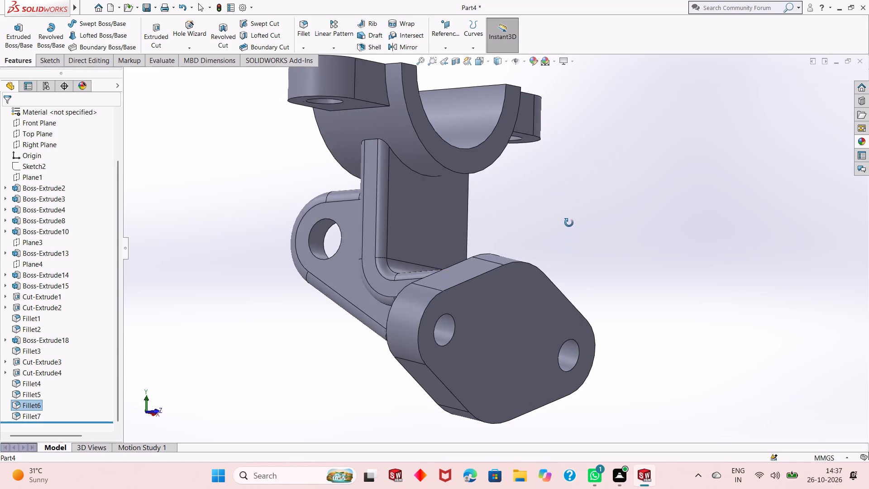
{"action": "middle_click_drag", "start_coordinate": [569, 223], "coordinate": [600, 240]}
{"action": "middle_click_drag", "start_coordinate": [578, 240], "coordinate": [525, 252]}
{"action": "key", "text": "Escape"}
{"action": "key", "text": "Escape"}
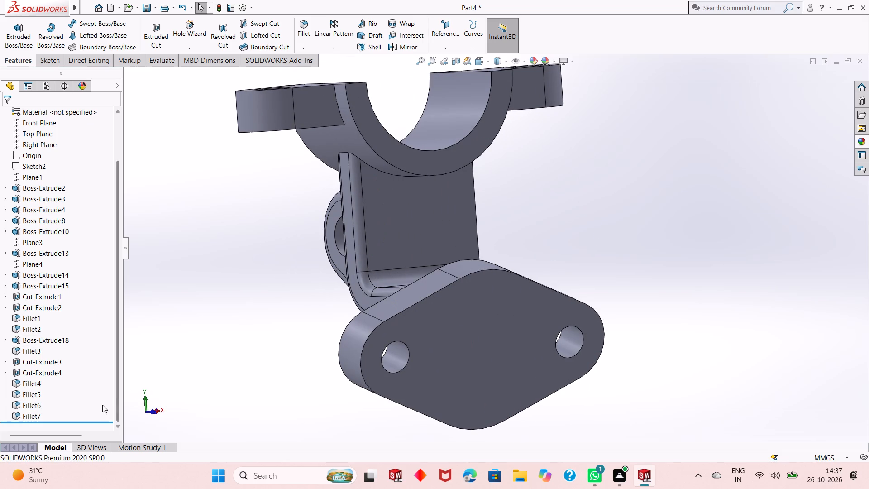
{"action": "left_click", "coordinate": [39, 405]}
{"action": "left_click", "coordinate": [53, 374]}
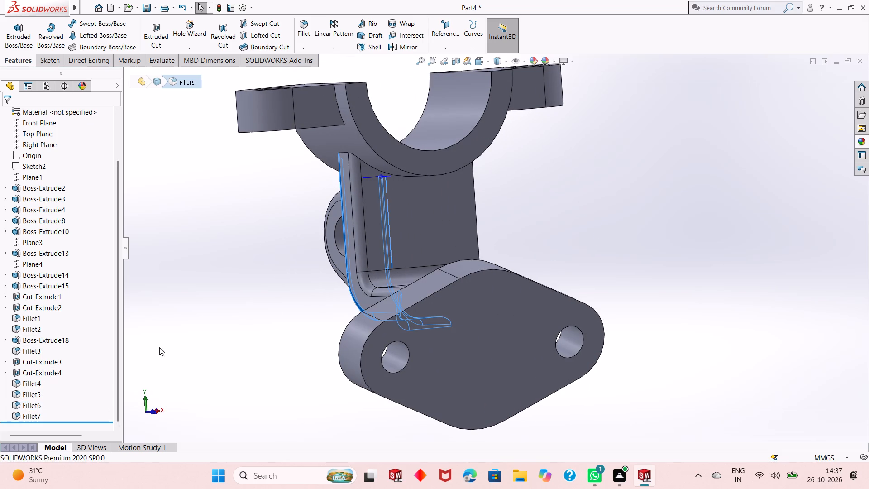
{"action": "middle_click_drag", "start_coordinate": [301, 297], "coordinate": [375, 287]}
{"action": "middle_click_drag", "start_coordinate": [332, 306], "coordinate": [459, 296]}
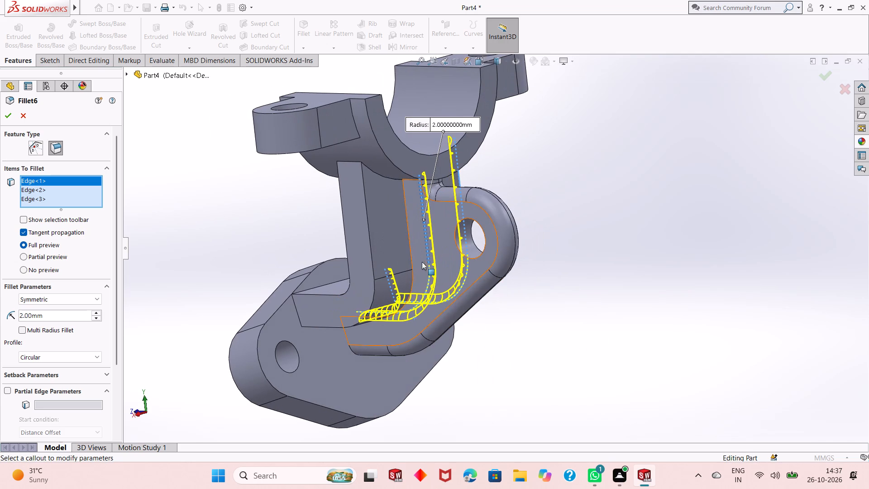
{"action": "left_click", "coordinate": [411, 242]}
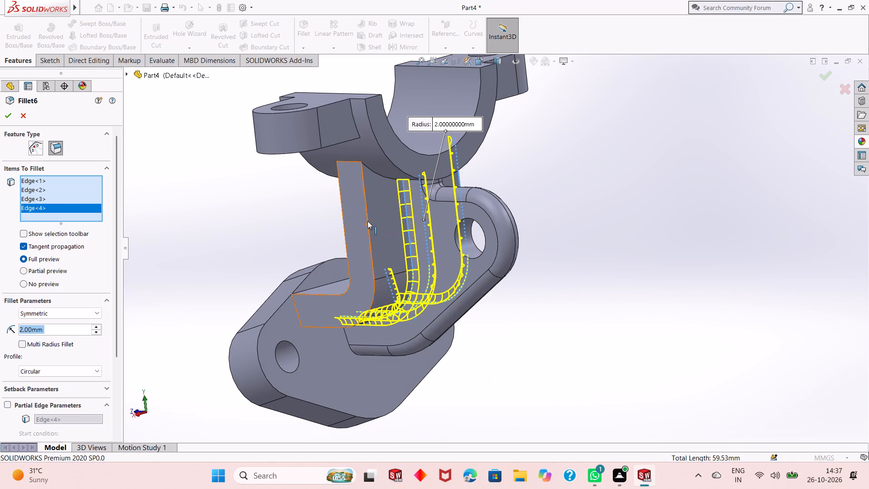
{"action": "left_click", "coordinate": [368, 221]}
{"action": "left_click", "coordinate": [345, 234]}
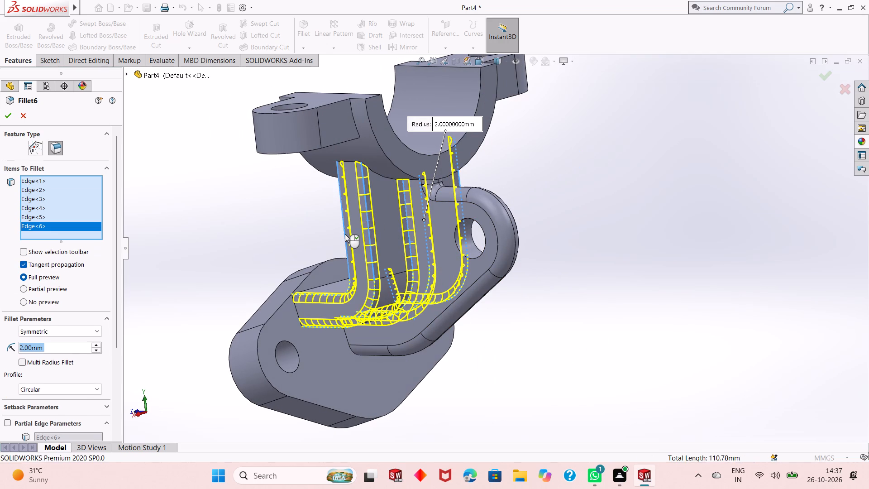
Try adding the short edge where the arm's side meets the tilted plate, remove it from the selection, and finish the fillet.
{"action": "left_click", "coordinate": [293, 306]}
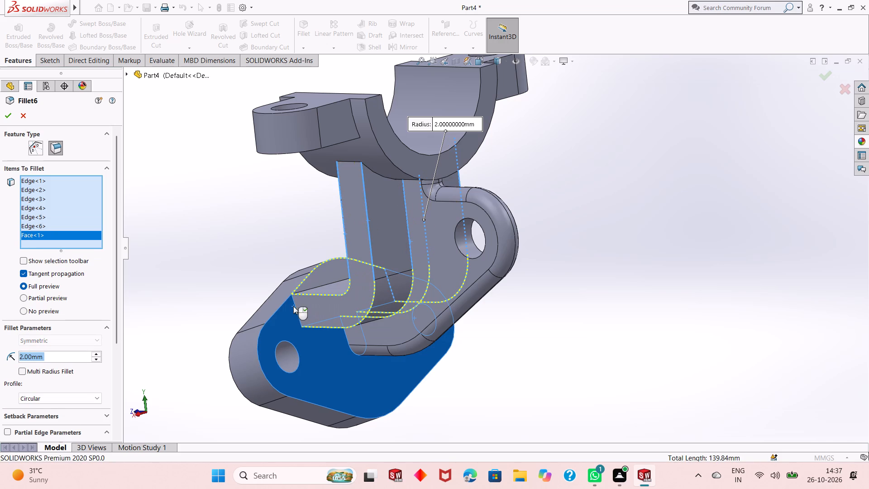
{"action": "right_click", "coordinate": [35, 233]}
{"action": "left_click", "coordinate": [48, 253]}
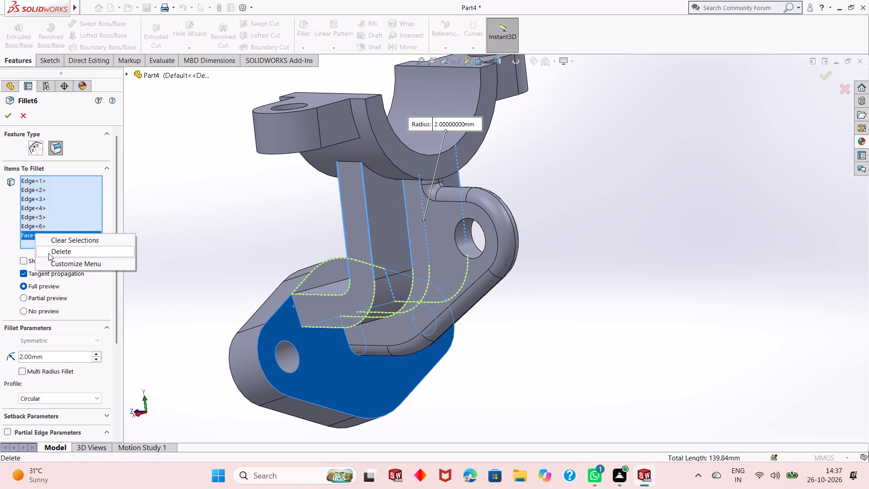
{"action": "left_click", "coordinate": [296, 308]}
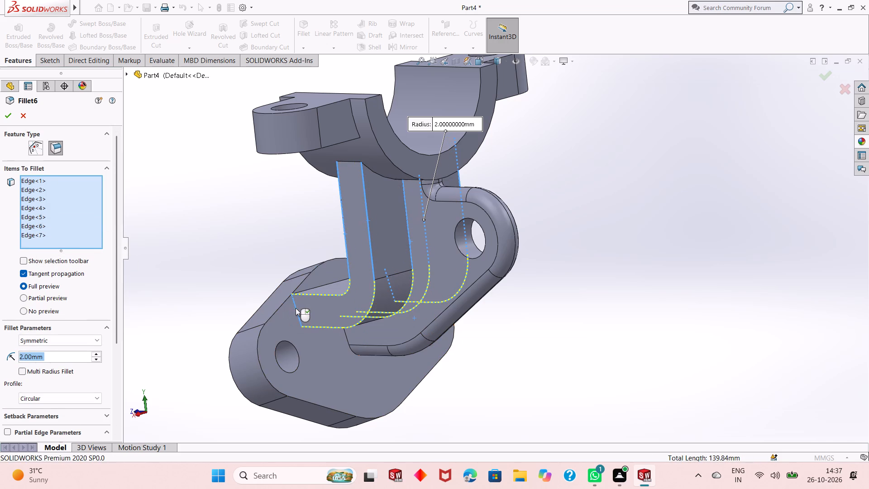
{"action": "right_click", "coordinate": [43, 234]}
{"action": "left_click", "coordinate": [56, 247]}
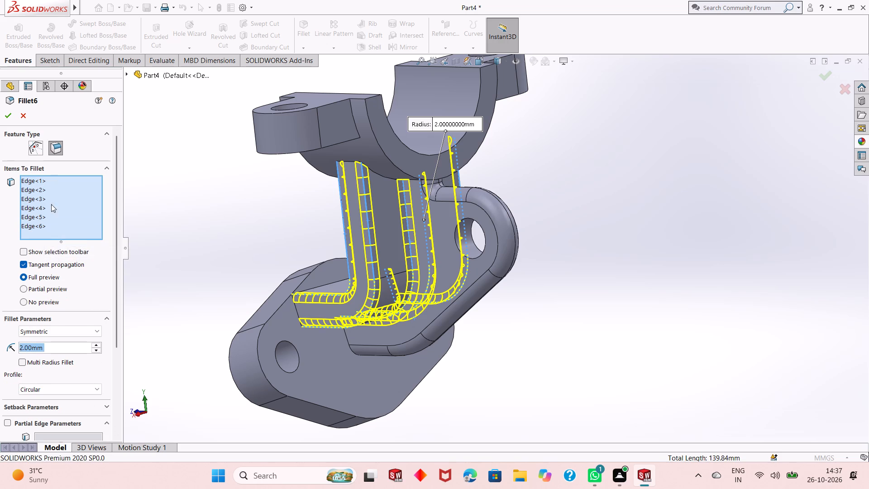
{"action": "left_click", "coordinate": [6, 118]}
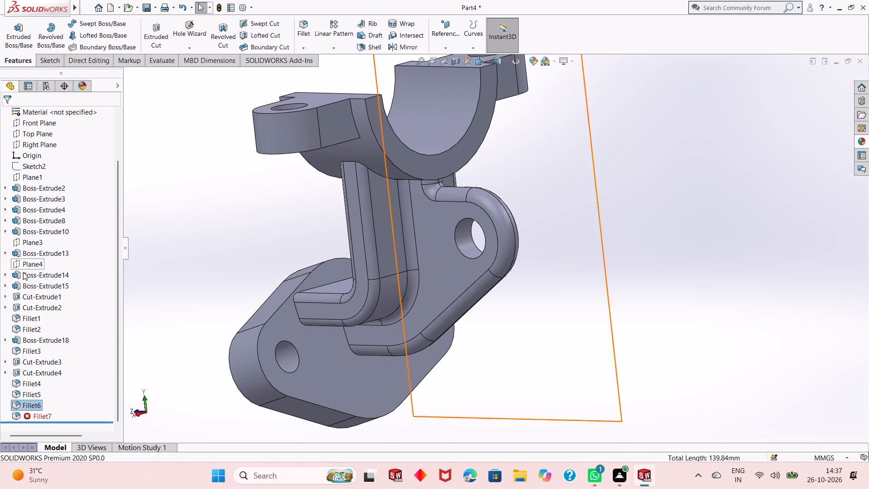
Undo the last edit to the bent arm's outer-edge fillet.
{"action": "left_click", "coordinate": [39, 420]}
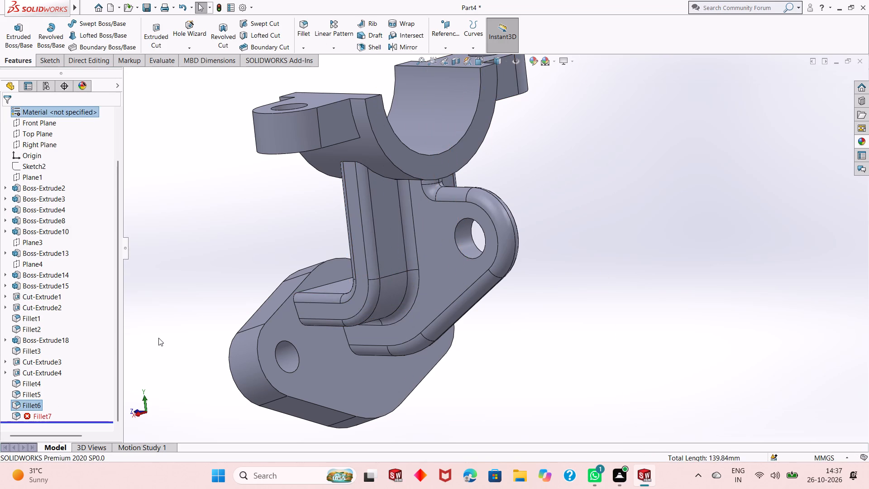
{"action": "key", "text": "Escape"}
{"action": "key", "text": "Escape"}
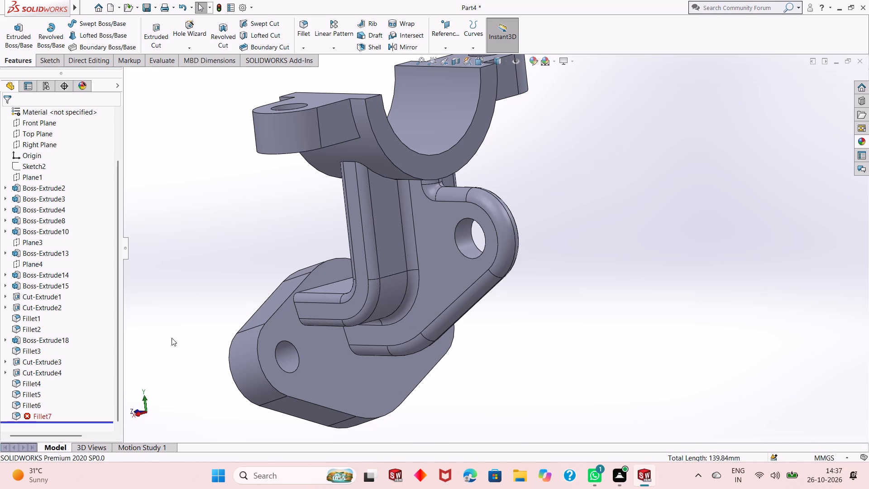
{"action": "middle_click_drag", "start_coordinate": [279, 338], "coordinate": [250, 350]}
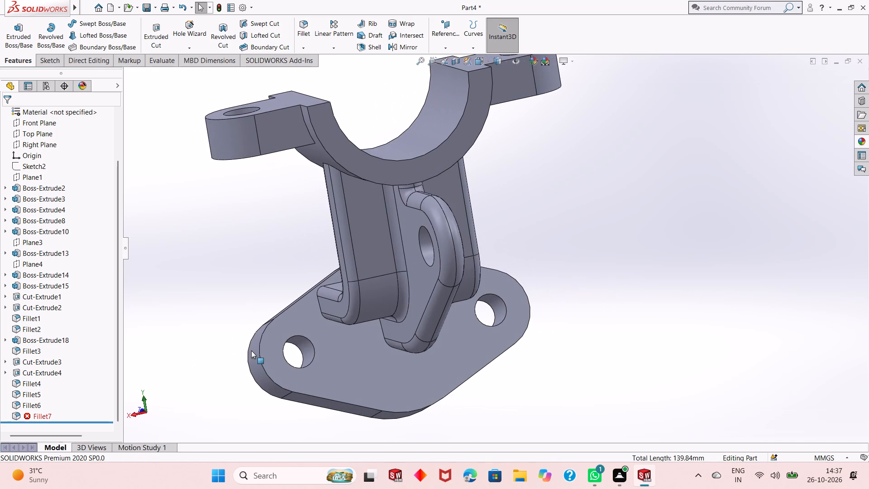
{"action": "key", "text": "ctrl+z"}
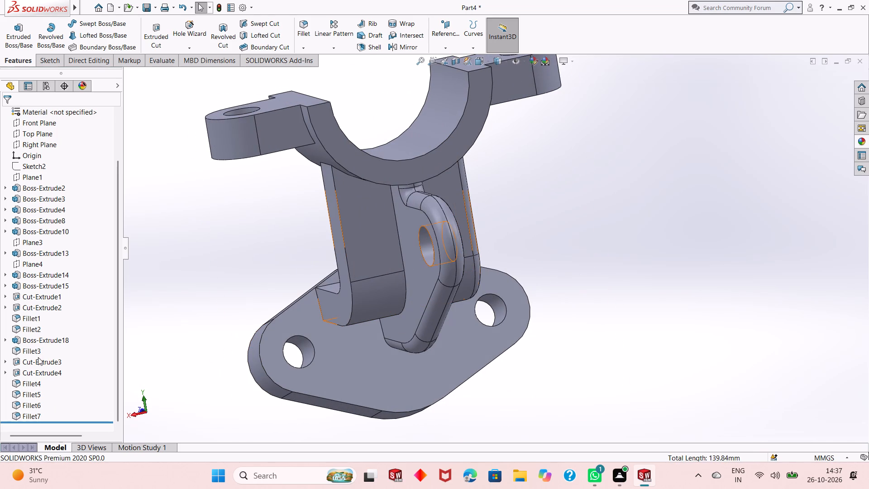
Add the arm's two long outer-face edges opposite the rib and that side's short tilted-plate junction edge to the existing 2 mm fillet.
{"action": "left_click", "coordinate": [187, 338]}
{"action": "left_click", "coordinate": [35, 407]}
{"action": "left_click", "coordinate": [46, 380]}
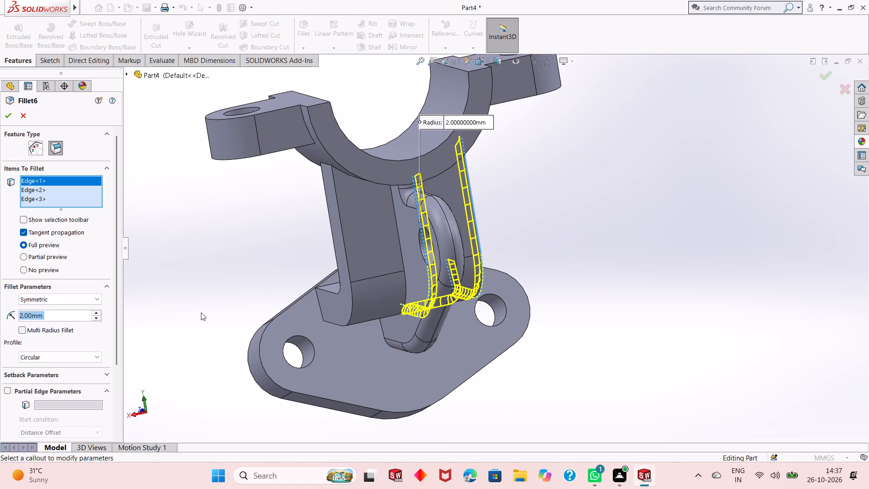
{"action": "left_click", "coordinate": [397, 226]}
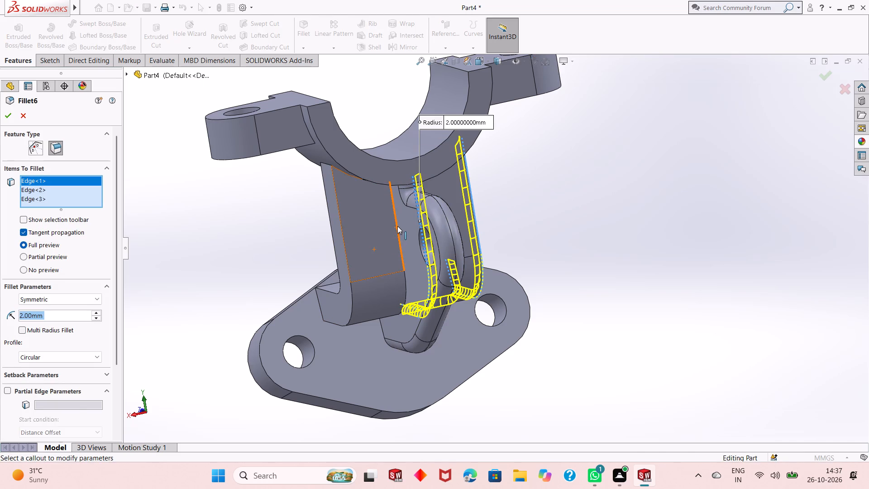
{"action": "left_click", "coordinate": [344, 231]}
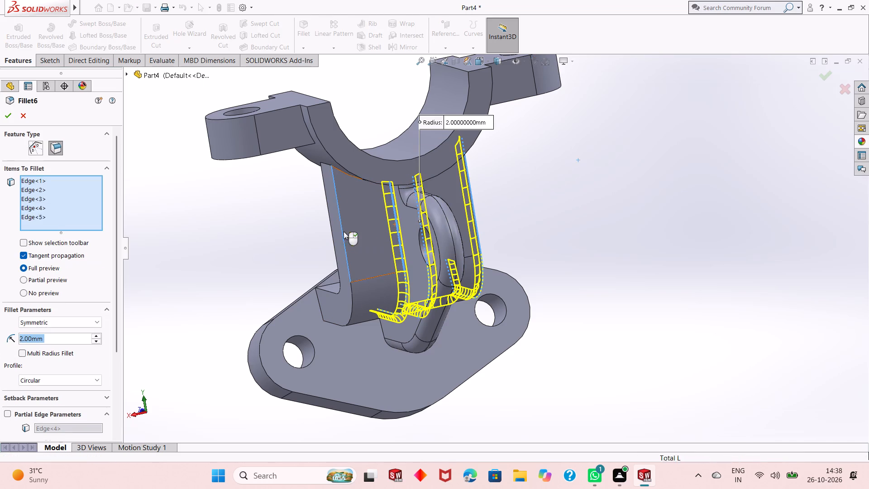
{"action": "left_click", "coordinate": [319, 298]}
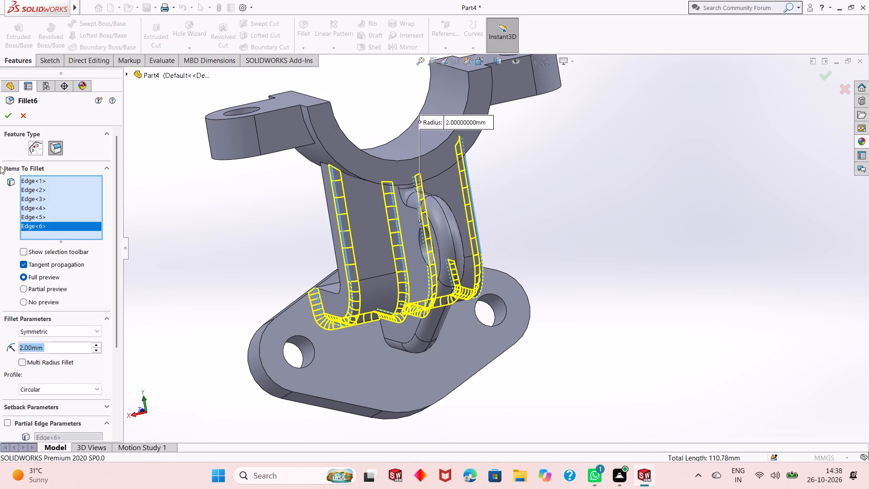
{"action": "left_click", "coordinate": [9, 118]}
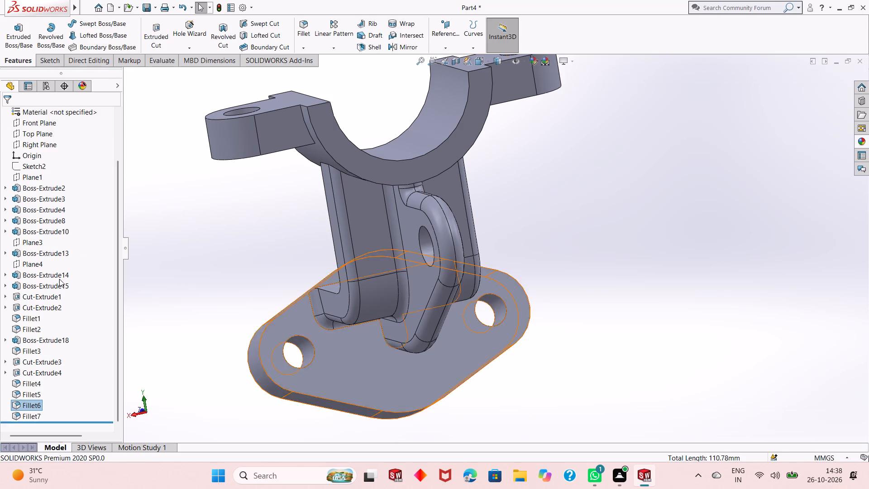
{"action": "left_click", "coordinate": [173, 244]}
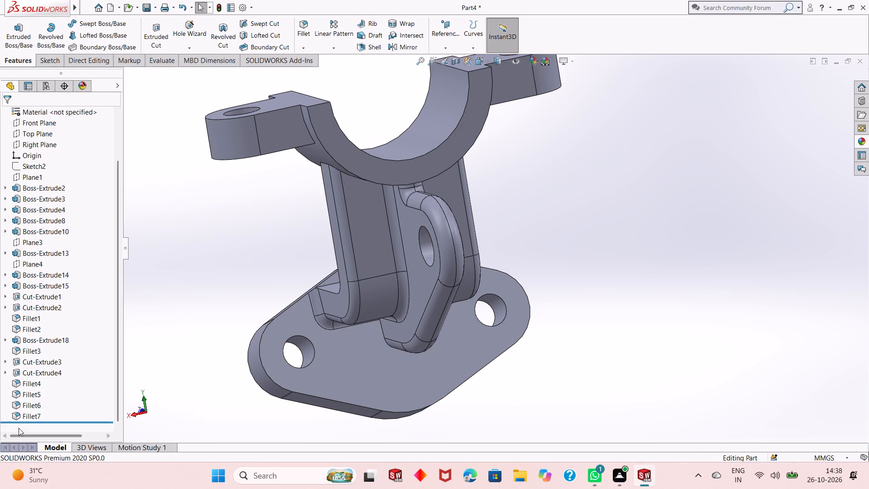
Reopen the last 2 mm fillet and add the second long edge of the bent arm on the face away from the rib.
{"action": "left_click", "coordinate": [12, 413]}
{"action": "left_click", "coordinate": [25, 385]}
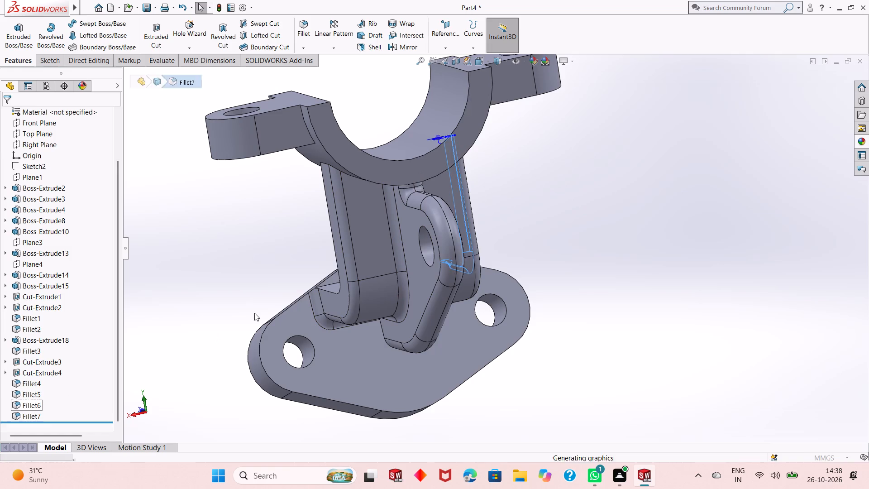
{"action": "middle_click_drag", "start_coordinate": [278, 296], "coordinate": [395, 279]}
{"action": "left_click", "coordinate": [444, 246]}
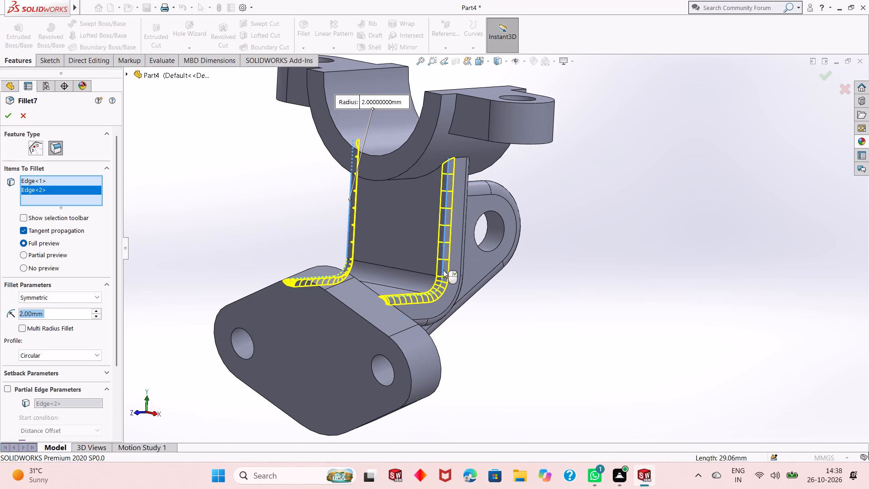
Try adding the edge where the arm's face meets the tilted plate, remove it from the selection, and finish the fillet.
{"action": "middle_click_drag", "start_coordinate": [438, 279], "coordinate": [405, 269]}
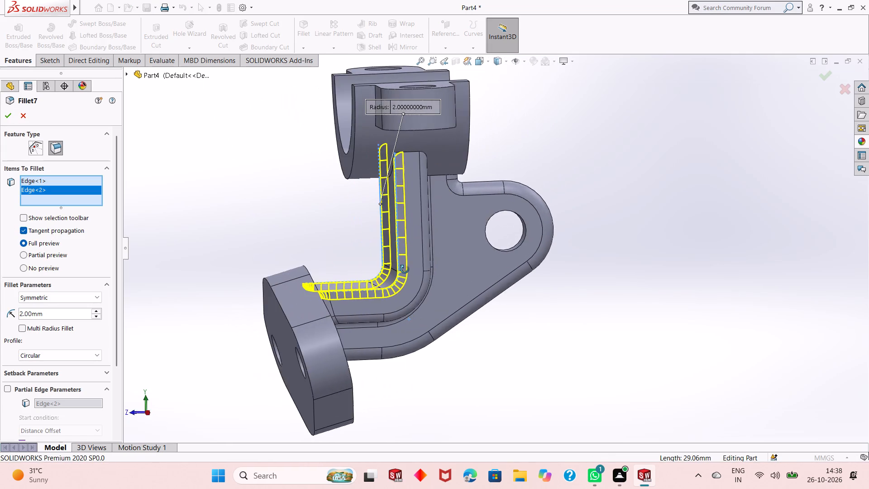
{"action": "middle_click_drag", "start_coordinate": [405, 269], "coordinate": [457, 297]}
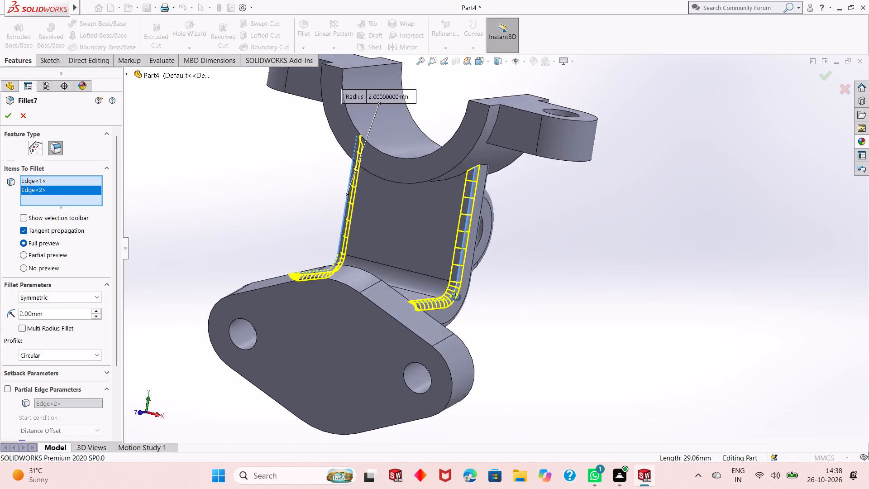
{"action": "middle_click_drag", "start_coordinate": [457, 297], "coordinate": [357, 327]}
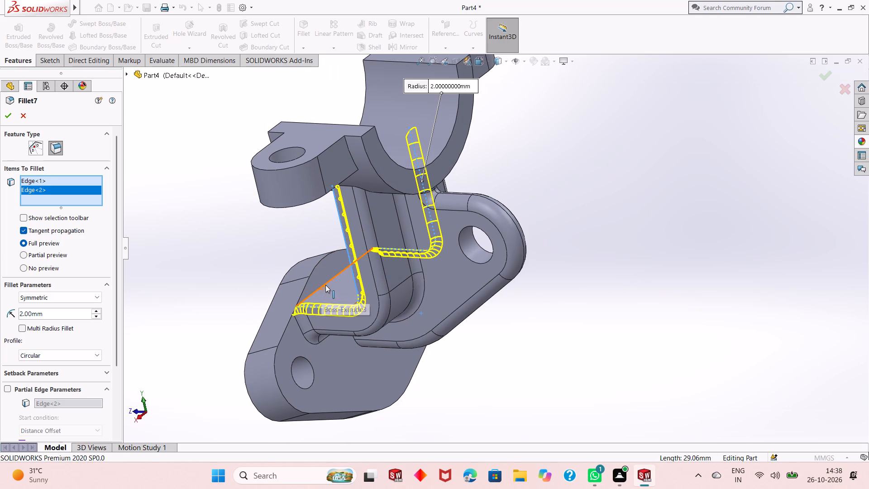
{"action": "left_click", "coordinate": [326, 283]}
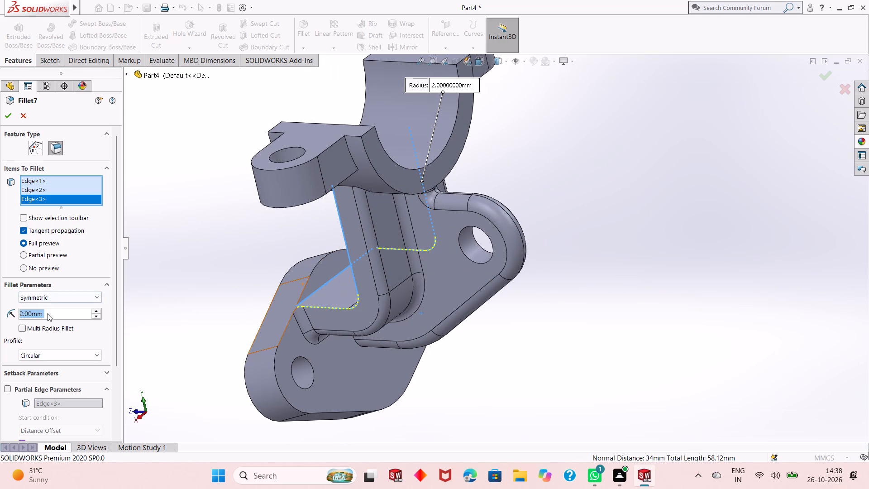
{"action": "right_click", "coordinate": [62, 198]}
{"action": "left_click", "coordinate": [76, 215]}
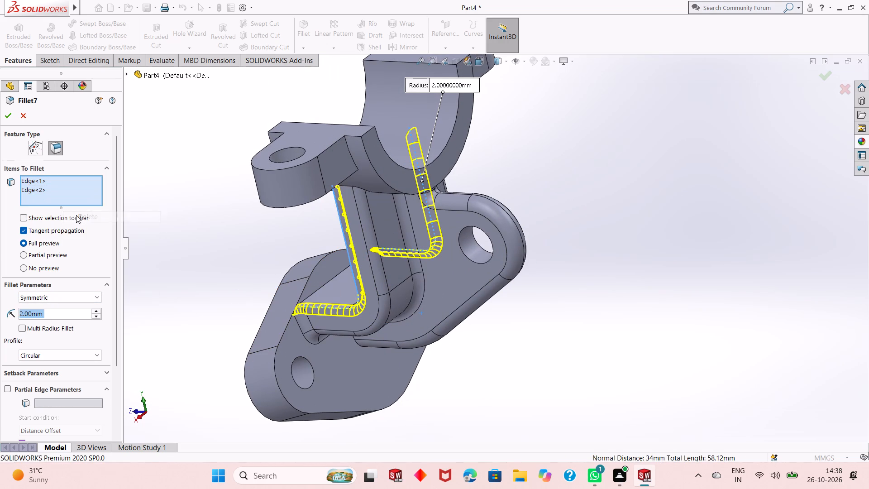
{"action": "left_click", "coordinate": [6, 115]}
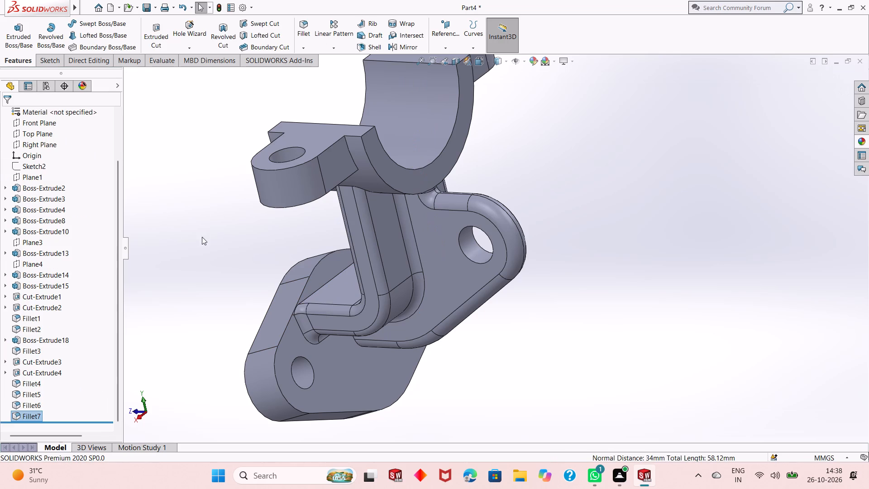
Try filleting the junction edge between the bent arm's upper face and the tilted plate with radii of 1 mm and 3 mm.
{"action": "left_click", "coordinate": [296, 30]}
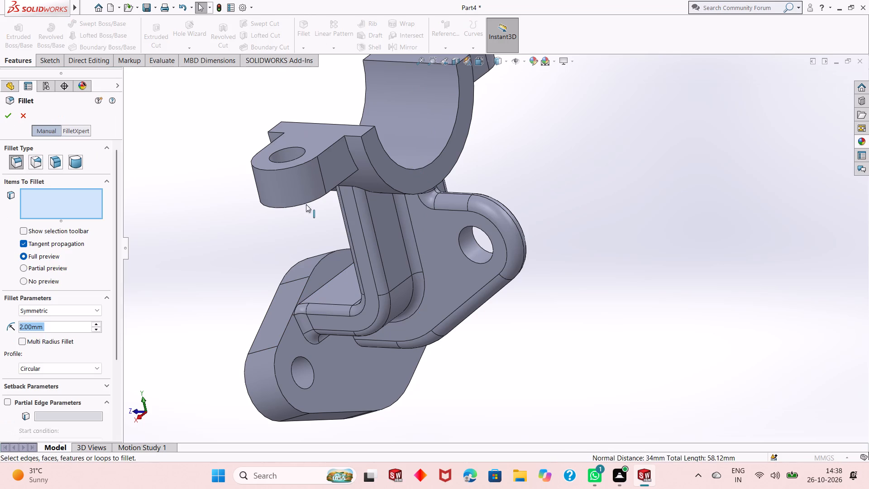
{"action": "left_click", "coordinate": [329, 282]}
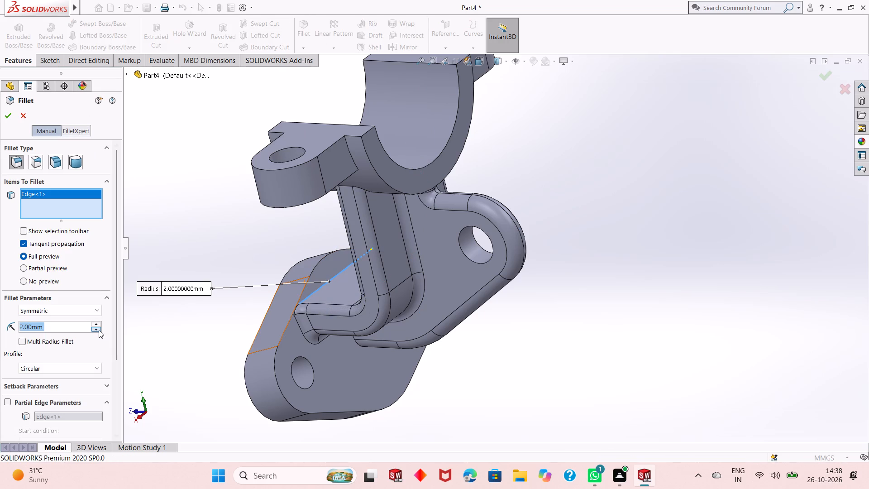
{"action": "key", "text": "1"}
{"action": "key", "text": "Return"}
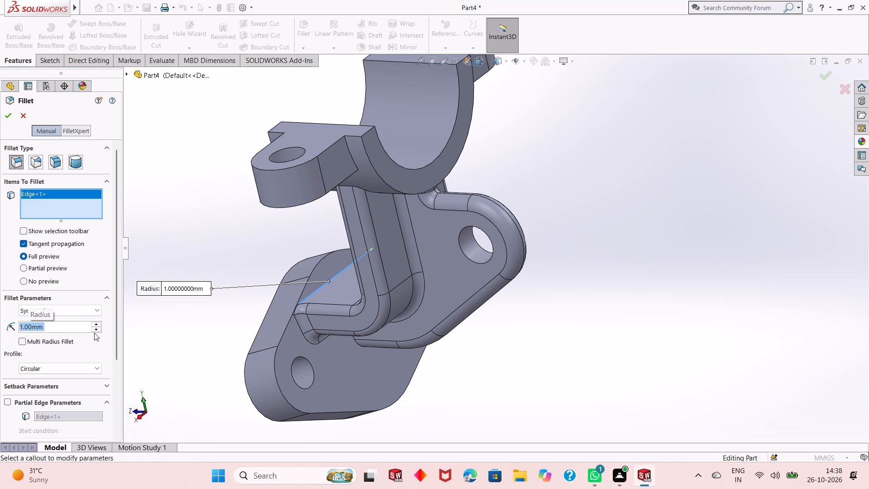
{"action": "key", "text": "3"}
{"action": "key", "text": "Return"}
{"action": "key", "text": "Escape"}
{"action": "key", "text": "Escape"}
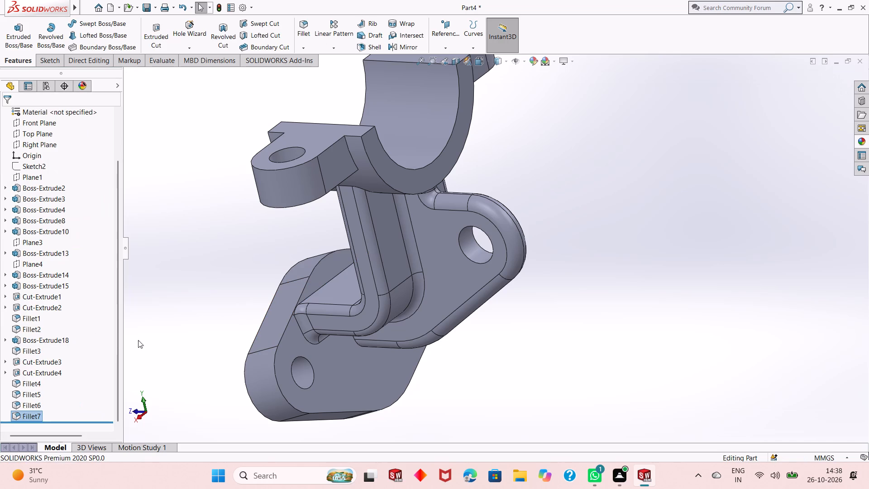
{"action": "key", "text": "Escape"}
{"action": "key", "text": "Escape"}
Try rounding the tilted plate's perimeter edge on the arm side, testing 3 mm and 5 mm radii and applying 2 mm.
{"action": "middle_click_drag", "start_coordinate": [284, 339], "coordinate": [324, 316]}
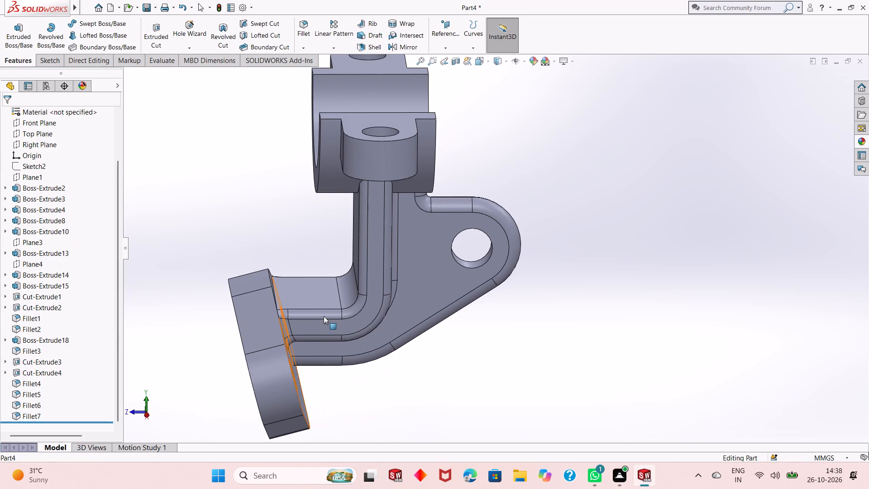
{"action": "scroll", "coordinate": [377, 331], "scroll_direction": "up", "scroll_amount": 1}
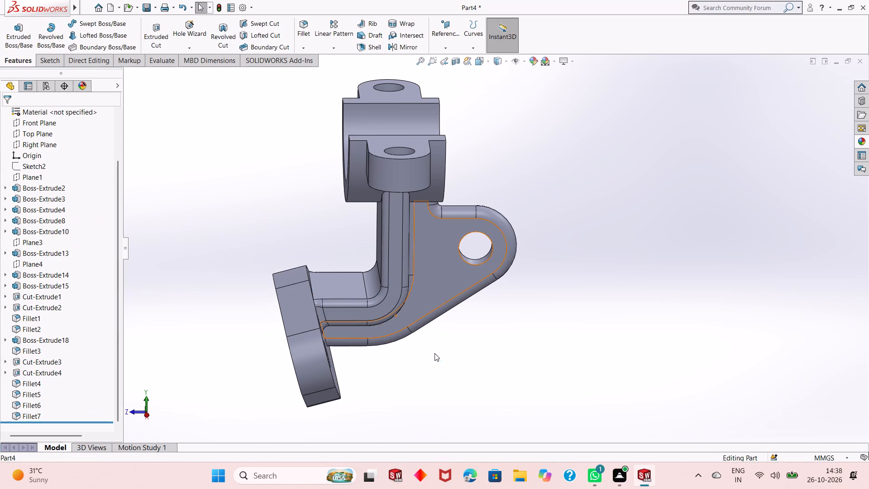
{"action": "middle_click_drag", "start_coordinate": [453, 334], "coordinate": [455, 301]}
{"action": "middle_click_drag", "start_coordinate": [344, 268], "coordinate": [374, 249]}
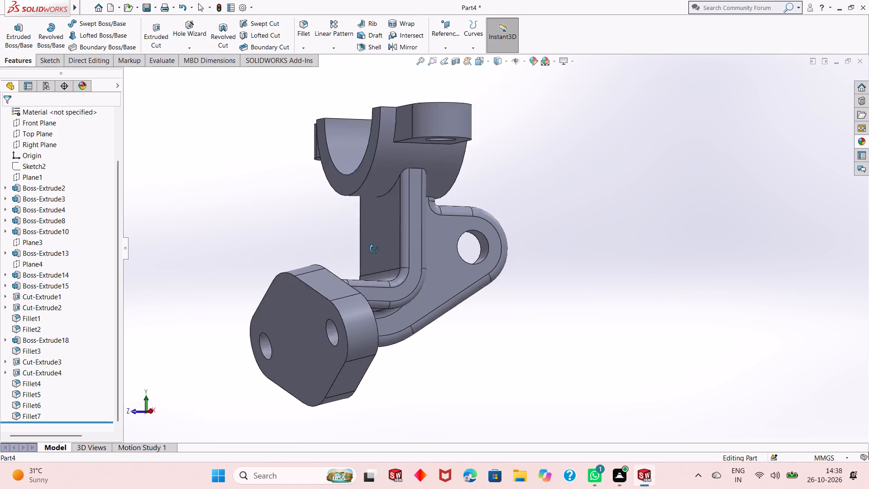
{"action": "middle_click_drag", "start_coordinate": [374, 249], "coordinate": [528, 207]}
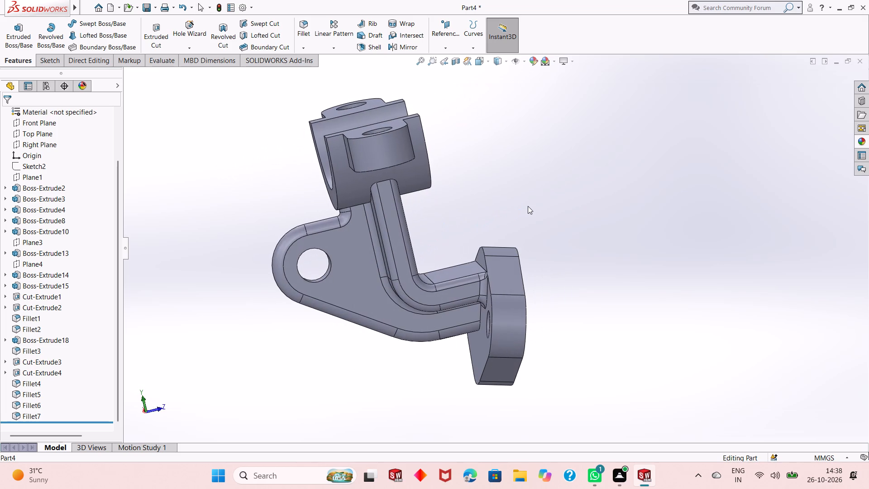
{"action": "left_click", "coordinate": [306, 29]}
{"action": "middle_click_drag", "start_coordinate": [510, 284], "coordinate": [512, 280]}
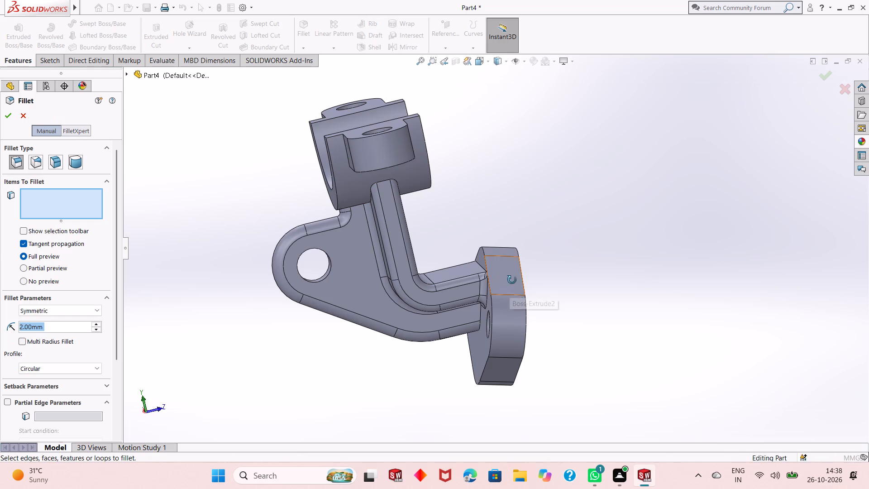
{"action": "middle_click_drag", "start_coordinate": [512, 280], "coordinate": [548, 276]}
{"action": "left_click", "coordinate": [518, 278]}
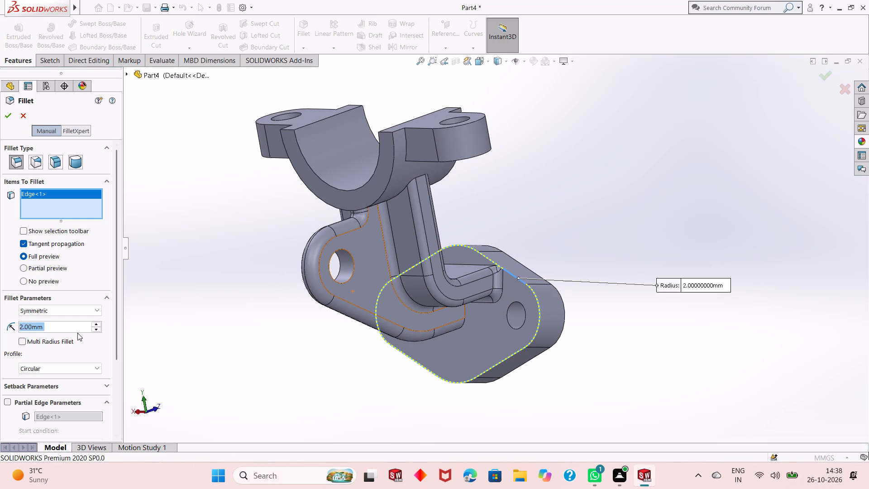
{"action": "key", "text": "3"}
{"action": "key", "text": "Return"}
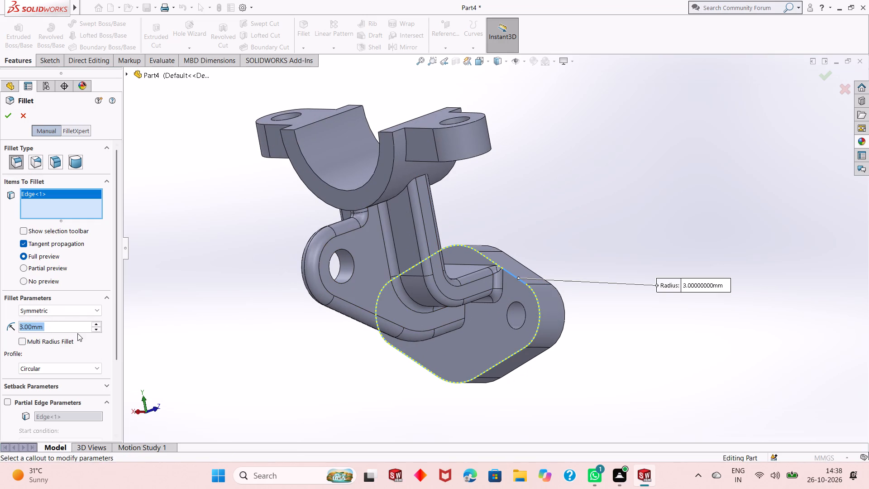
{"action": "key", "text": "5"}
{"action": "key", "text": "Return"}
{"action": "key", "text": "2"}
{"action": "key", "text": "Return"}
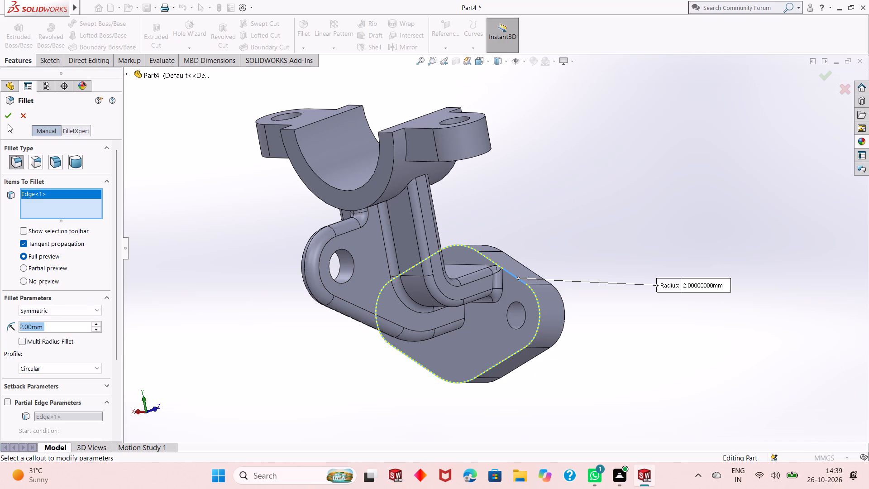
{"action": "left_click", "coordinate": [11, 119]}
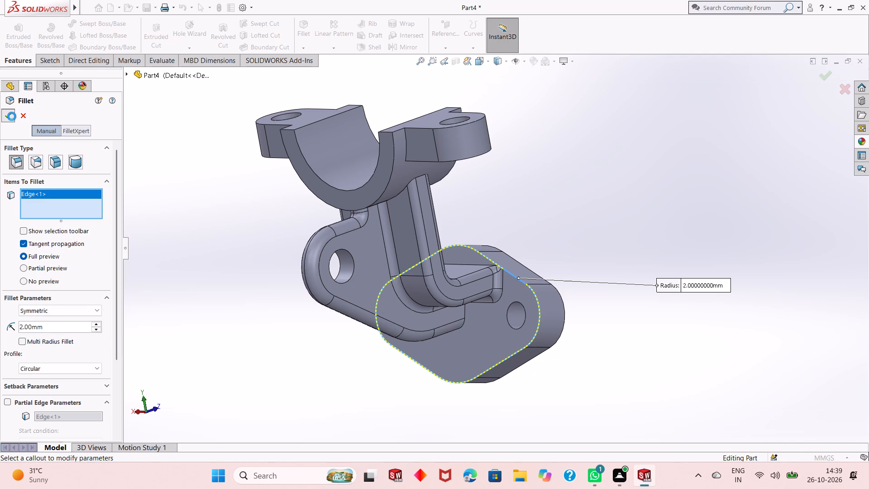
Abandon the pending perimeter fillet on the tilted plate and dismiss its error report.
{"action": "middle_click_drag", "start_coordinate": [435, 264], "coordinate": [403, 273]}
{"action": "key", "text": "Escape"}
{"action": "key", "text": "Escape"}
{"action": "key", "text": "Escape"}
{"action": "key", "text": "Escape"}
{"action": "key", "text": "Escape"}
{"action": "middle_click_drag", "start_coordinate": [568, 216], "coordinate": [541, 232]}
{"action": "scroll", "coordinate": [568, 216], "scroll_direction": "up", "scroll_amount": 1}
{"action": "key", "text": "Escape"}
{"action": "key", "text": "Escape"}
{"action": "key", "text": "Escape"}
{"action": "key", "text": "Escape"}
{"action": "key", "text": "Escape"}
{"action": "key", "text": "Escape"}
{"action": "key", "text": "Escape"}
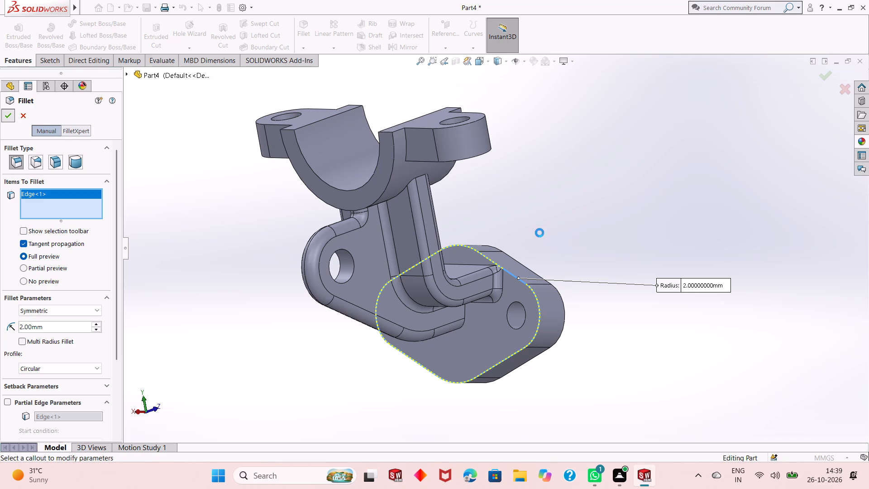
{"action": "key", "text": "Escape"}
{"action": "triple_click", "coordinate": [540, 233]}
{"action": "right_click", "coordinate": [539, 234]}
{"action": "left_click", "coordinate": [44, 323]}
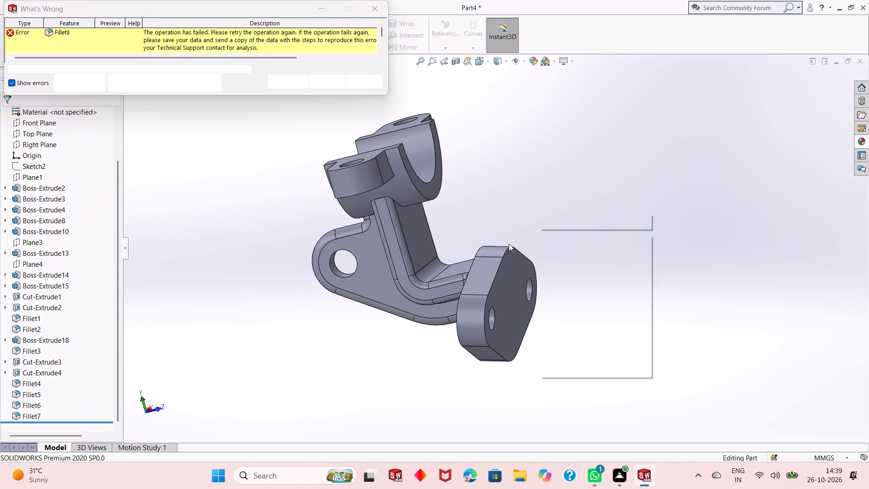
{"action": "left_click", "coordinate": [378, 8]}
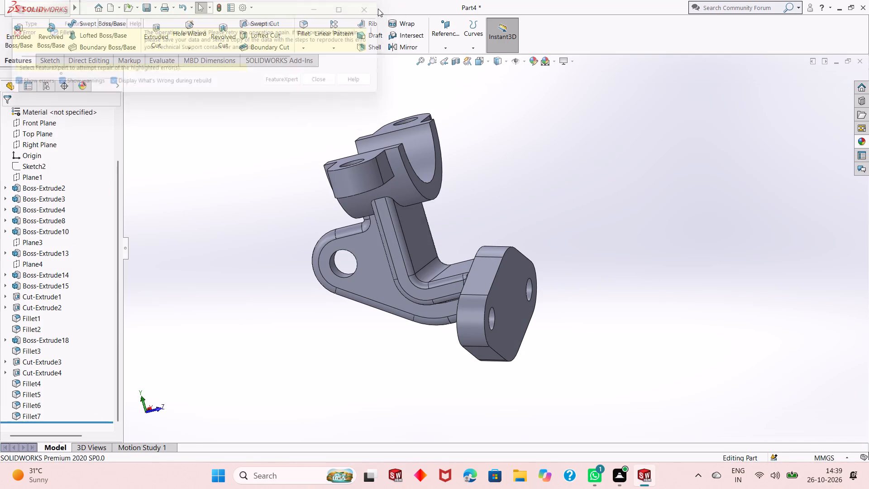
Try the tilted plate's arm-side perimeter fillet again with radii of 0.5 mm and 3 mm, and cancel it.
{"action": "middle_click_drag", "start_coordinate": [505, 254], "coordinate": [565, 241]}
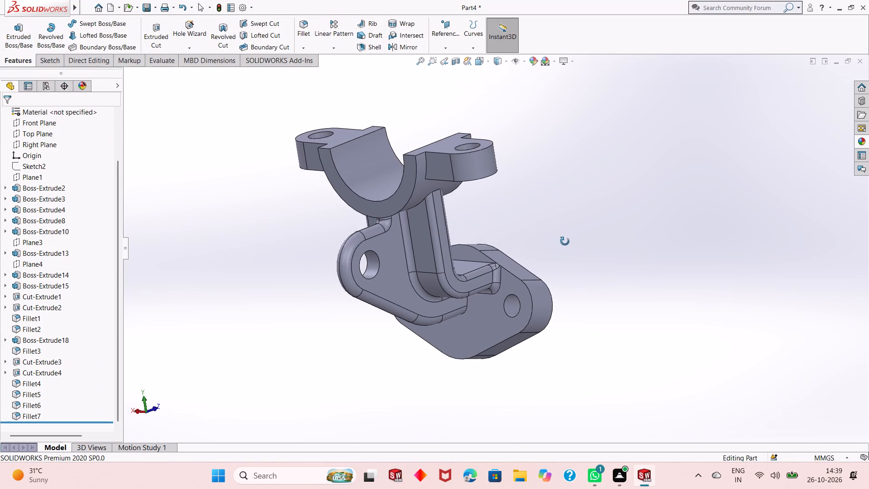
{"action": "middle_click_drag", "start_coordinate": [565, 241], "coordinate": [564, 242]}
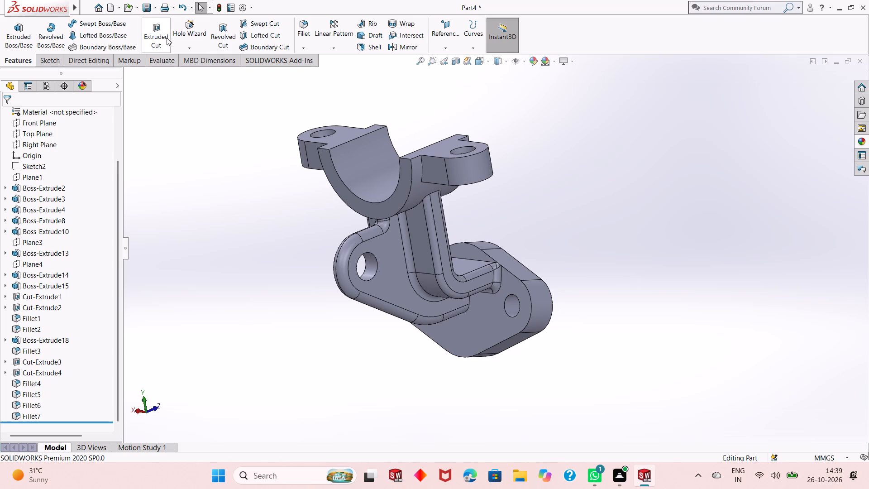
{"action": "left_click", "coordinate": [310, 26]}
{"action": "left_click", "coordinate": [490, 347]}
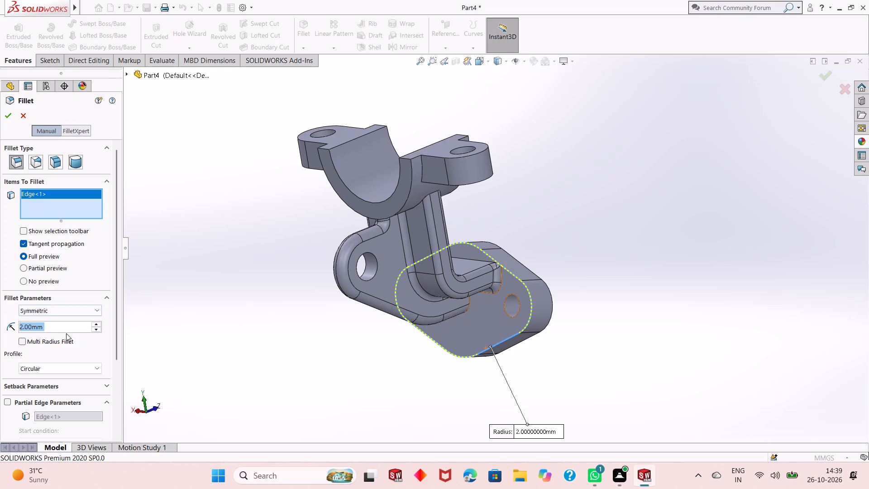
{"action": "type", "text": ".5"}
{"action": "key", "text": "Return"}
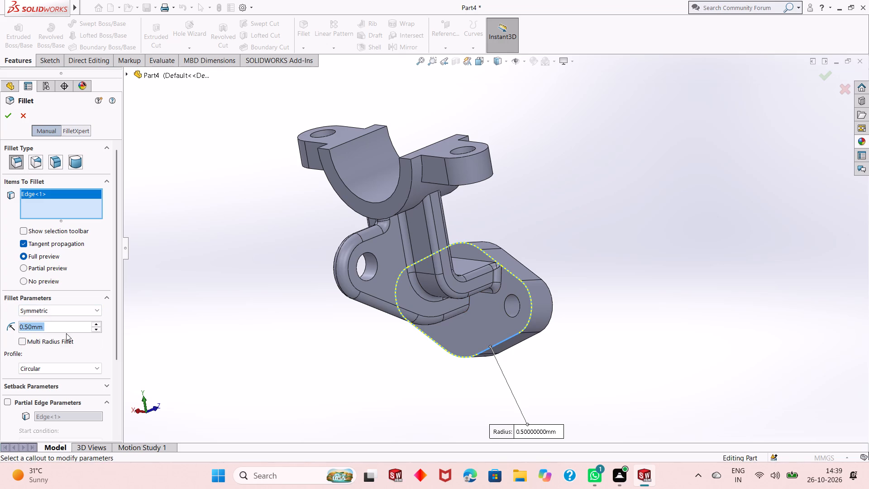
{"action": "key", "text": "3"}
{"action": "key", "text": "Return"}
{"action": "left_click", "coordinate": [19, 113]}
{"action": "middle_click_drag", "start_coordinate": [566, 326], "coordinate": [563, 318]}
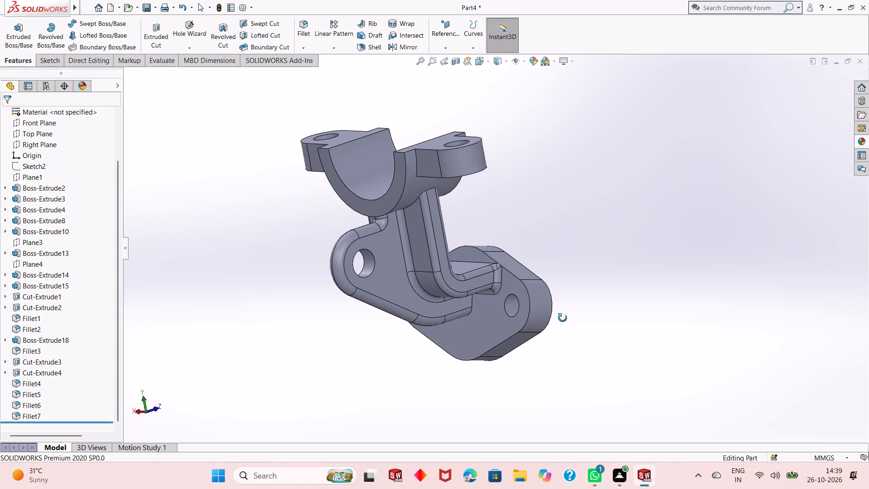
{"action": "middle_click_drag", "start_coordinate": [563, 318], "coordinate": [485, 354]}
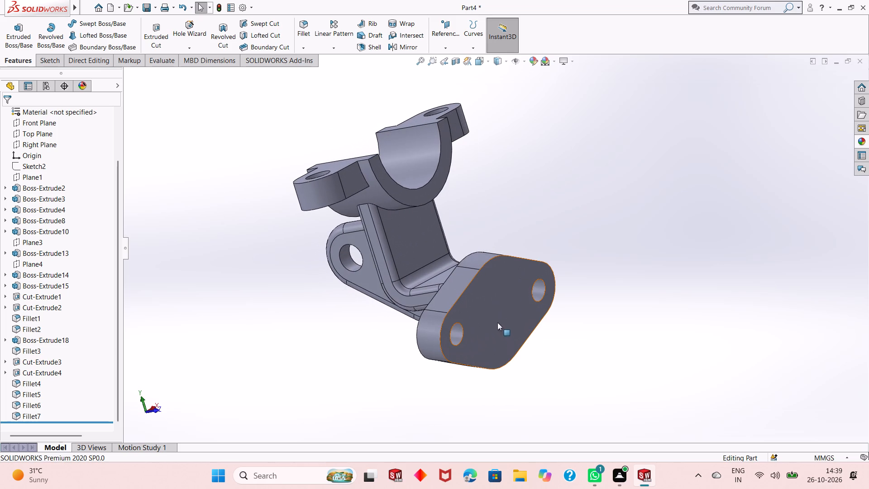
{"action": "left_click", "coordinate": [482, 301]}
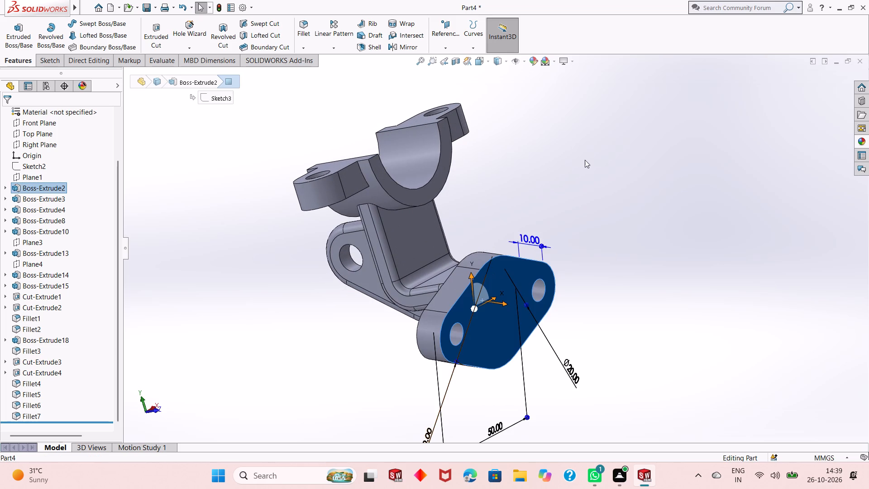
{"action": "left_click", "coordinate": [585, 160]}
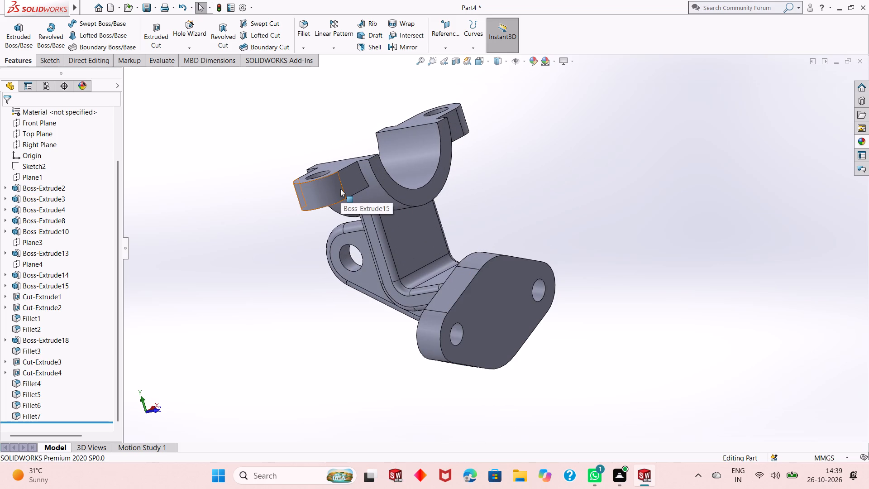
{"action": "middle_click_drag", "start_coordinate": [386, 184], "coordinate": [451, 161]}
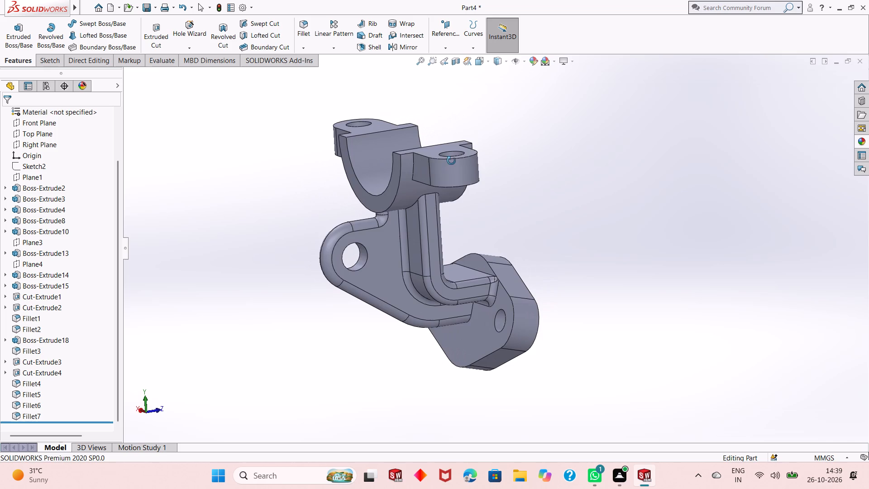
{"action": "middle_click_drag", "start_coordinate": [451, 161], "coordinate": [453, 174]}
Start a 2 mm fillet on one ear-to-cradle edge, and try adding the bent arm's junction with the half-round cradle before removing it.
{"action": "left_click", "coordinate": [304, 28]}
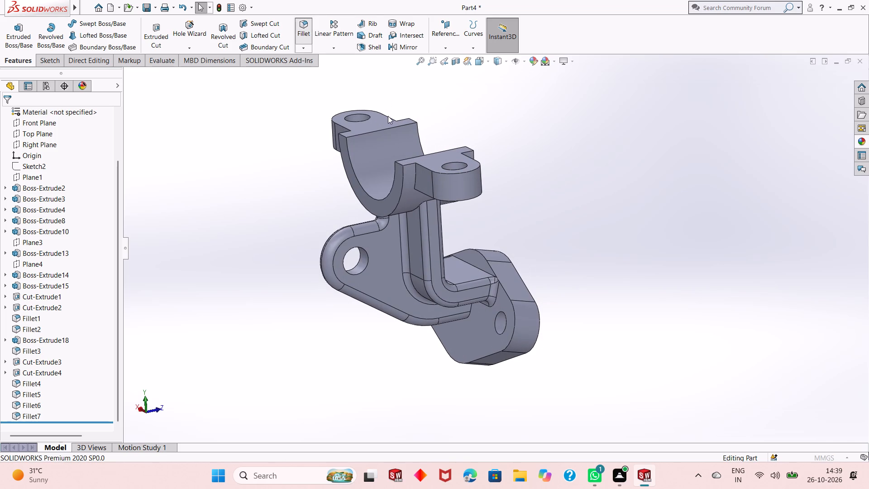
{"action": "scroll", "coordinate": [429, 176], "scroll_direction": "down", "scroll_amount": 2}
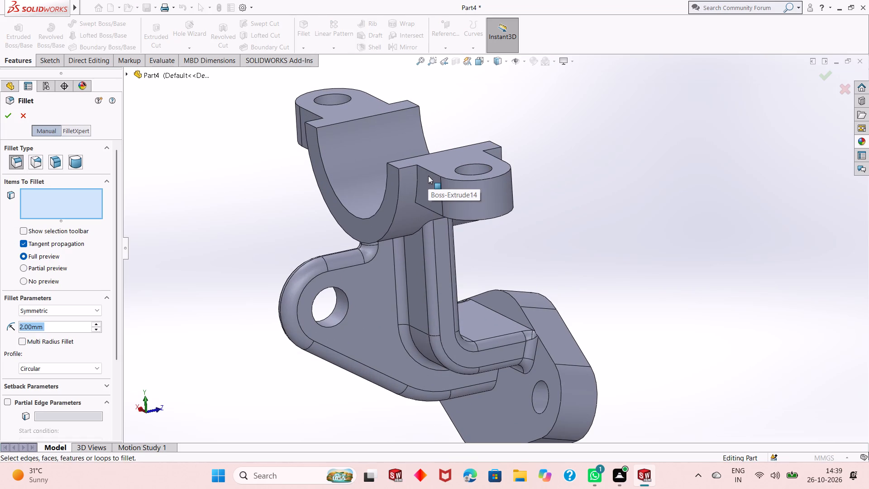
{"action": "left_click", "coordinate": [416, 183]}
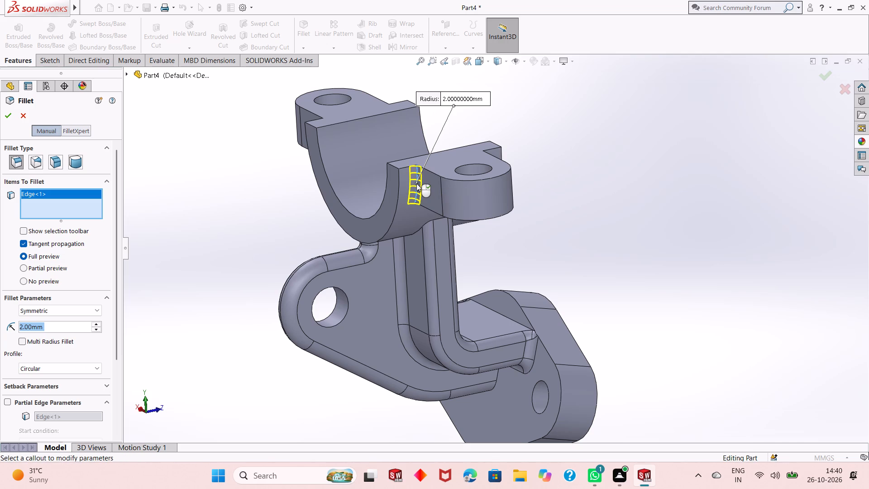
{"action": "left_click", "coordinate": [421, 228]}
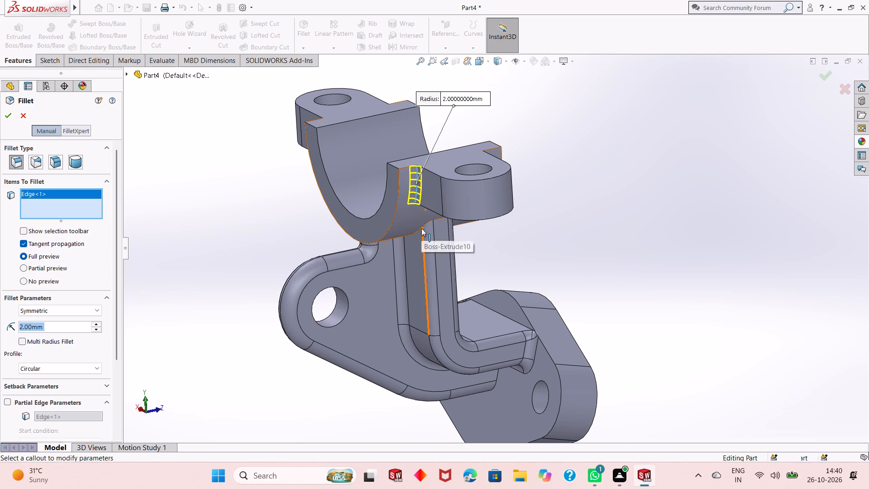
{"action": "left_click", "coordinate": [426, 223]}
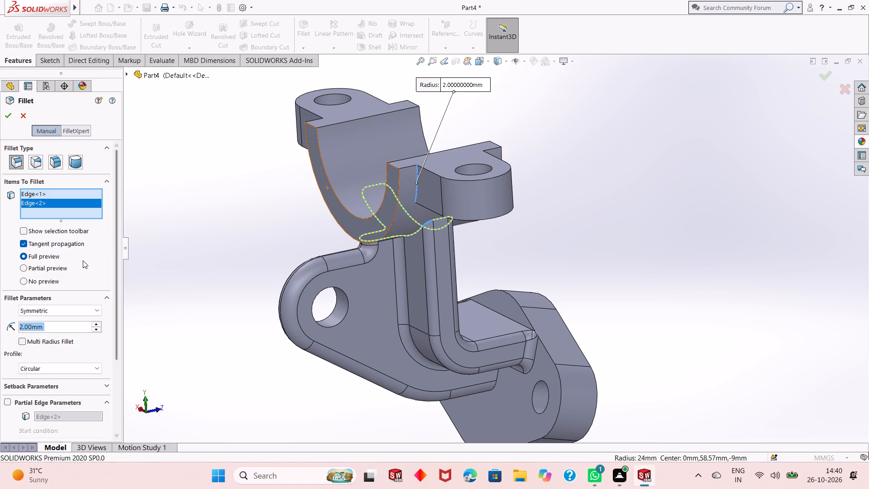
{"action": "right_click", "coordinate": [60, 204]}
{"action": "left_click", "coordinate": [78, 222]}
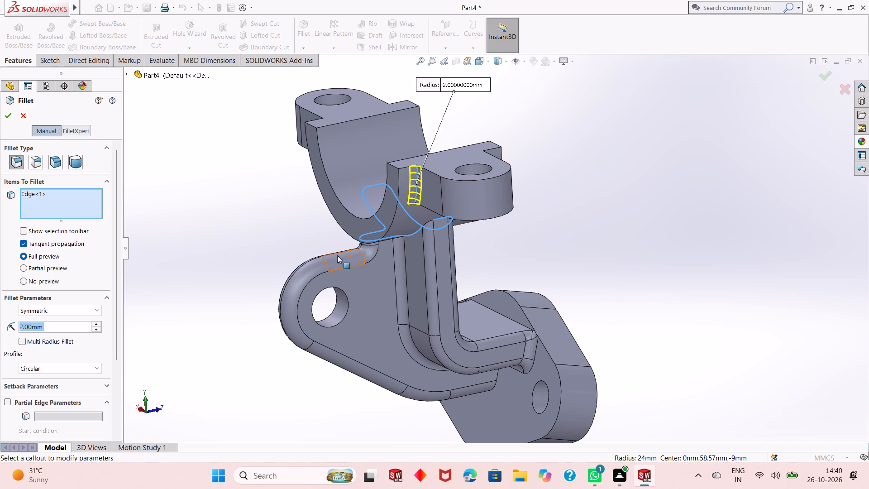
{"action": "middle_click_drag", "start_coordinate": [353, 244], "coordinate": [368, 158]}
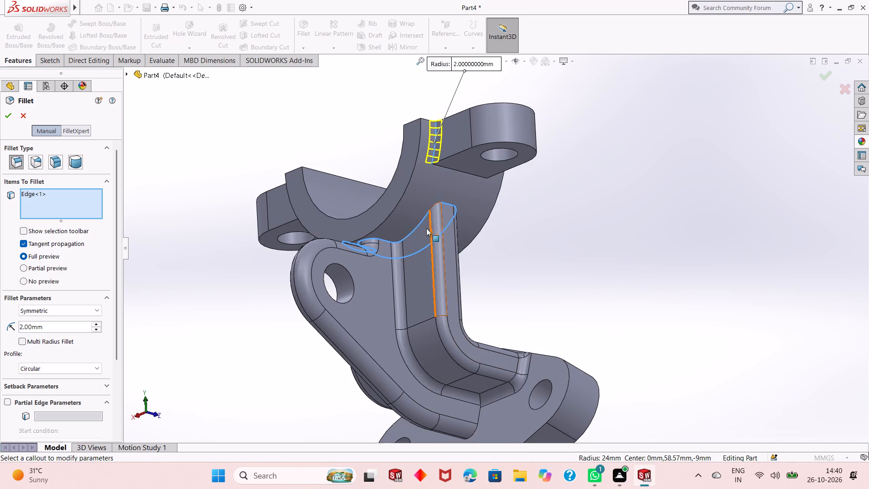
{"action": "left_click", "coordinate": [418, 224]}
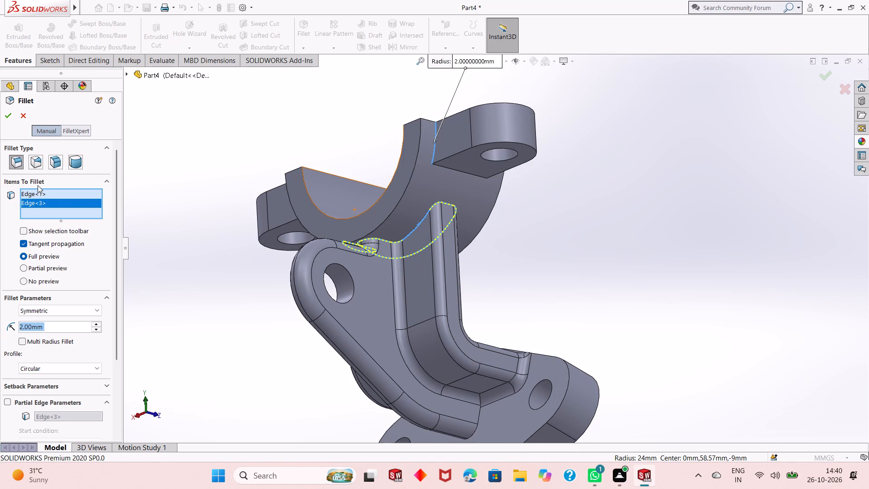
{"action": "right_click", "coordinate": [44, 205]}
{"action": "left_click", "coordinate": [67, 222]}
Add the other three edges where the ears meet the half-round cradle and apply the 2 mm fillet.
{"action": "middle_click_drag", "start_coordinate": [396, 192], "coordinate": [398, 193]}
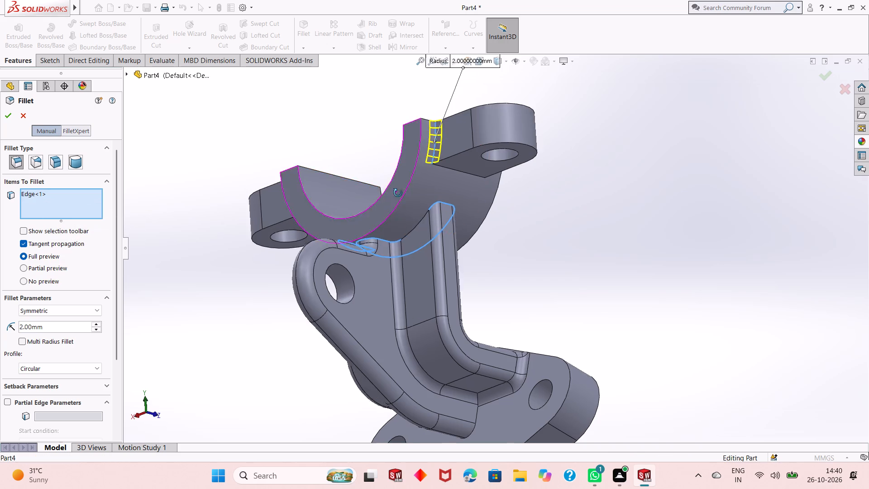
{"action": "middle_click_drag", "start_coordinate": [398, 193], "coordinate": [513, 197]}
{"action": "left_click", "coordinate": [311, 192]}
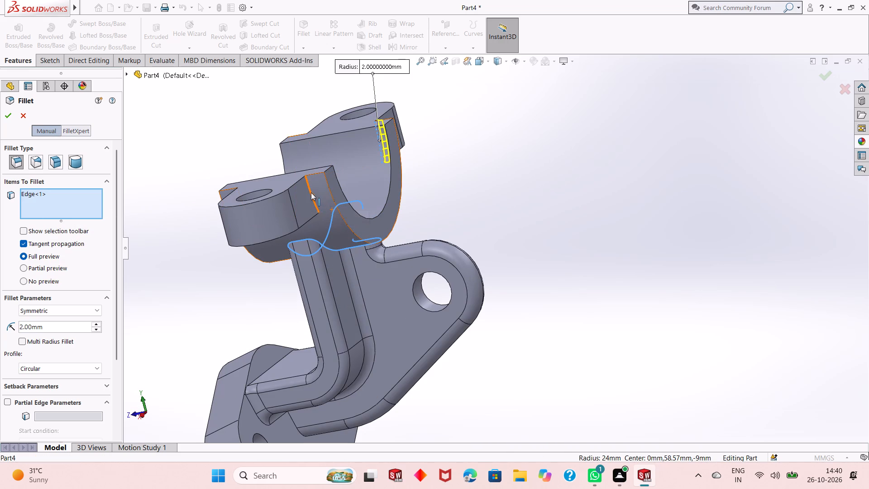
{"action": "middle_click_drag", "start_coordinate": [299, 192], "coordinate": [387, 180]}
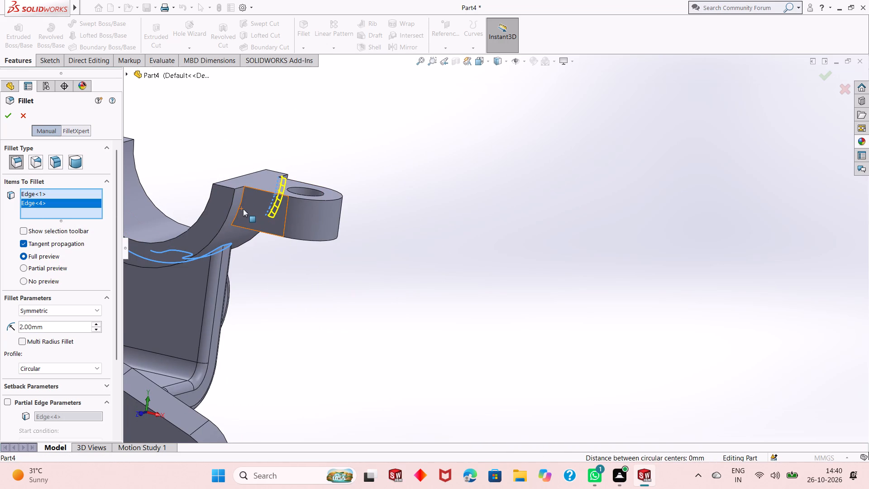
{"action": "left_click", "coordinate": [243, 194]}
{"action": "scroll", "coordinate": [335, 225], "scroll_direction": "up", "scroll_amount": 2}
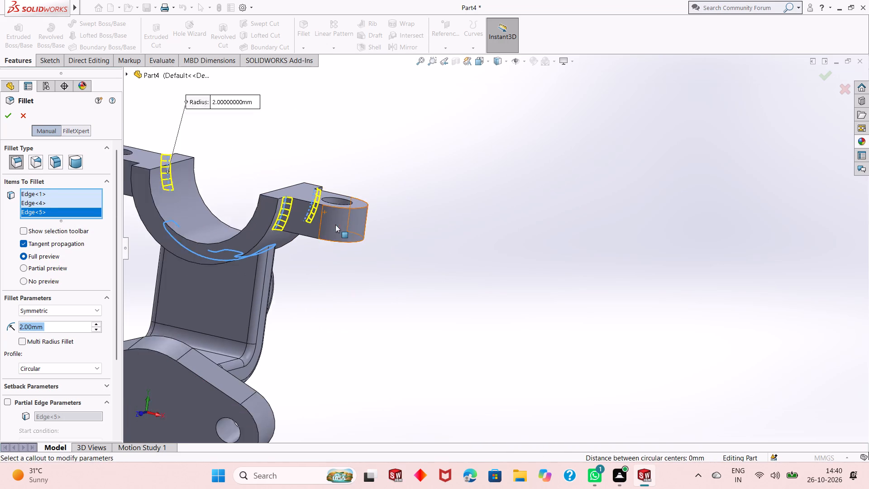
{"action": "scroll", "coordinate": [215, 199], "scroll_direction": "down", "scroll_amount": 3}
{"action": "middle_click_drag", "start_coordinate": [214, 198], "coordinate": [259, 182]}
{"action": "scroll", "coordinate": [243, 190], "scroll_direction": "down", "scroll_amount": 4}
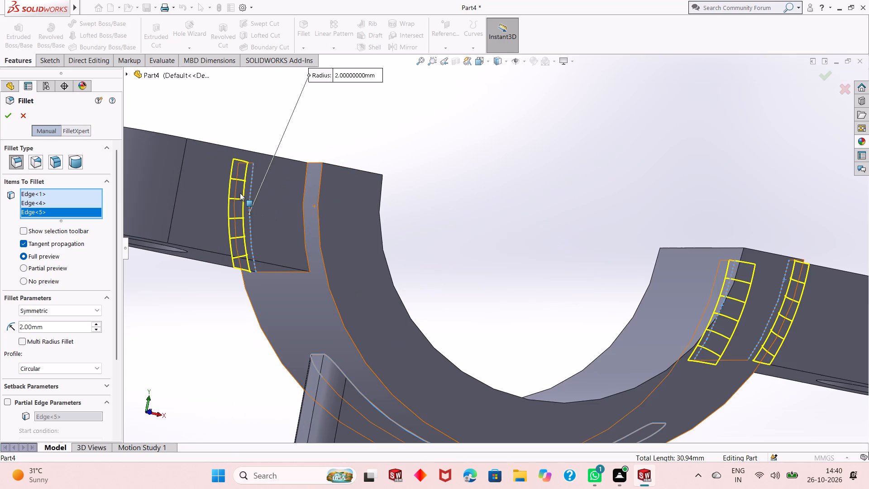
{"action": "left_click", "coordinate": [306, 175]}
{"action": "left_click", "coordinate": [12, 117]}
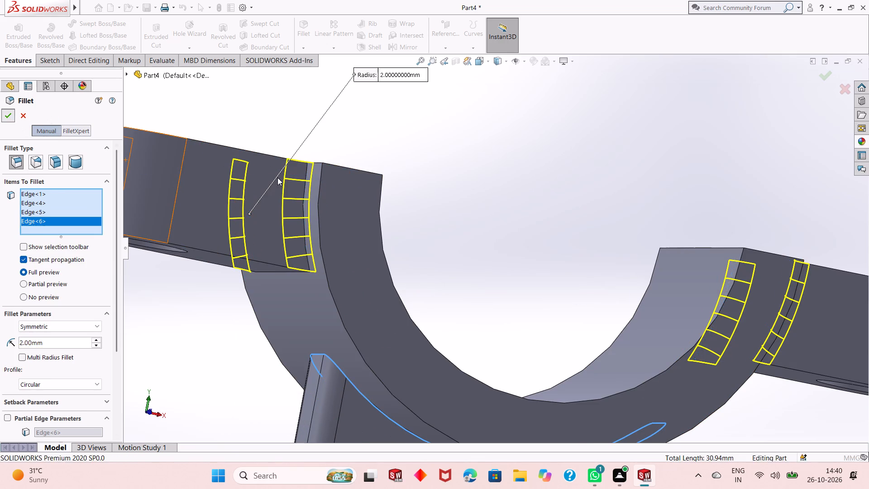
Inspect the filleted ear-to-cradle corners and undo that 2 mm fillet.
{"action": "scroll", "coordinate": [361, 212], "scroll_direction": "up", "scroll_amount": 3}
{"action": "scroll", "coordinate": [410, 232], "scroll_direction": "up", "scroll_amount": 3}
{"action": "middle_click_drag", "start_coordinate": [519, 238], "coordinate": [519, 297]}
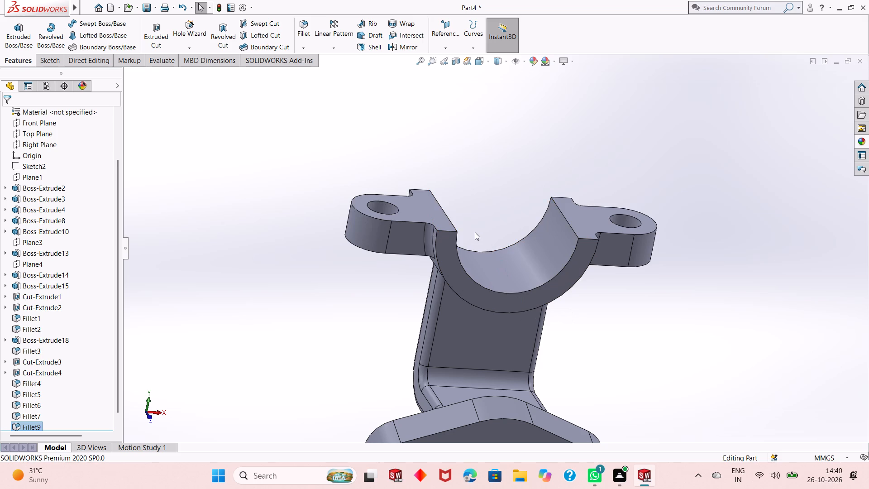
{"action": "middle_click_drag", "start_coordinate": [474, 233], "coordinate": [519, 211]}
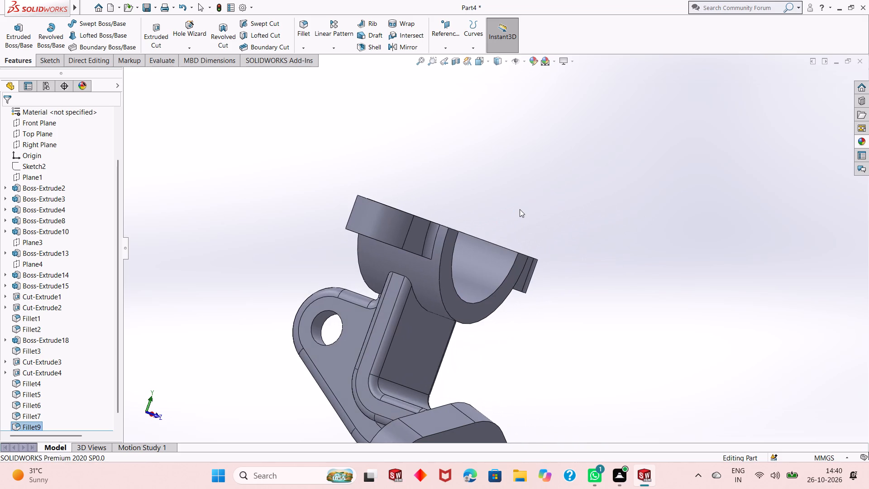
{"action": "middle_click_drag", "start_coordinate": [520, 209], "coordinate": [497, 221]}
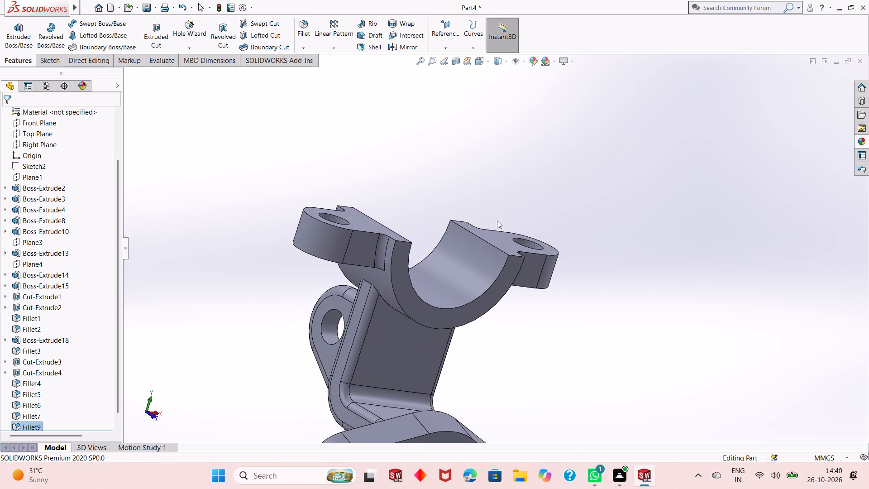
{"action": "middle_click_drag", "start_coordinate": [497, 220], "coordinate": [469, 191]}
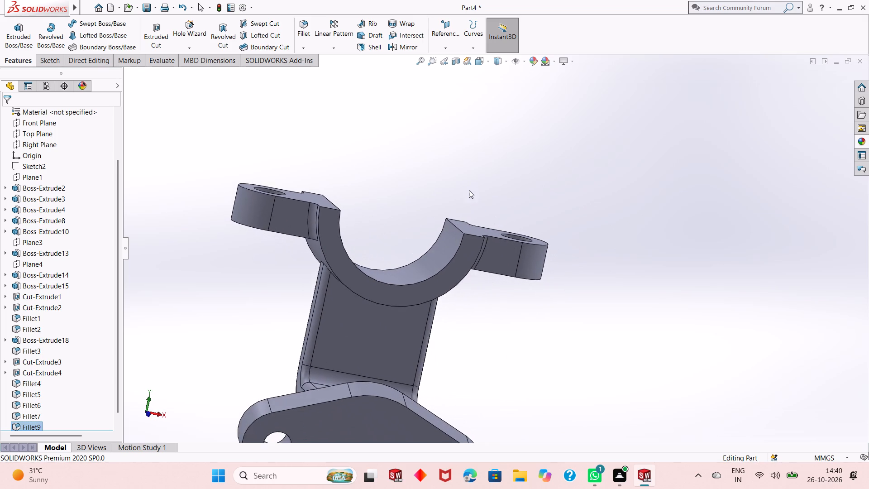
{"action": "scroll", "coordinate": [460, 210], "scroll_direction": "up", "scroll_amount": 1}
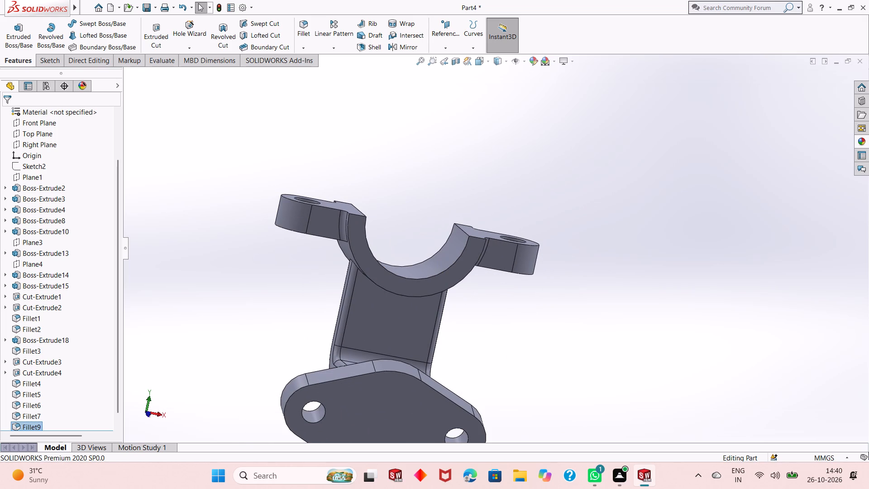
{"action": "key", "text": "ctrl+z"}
Start a new sketch on the Front Plane.
{"action": "scroll", "coordinate": [500, 230], "scroll_direction": "up", "scroll_amount": 4}
{"action": "middle_click_drag", "start_coordinate": [499, 231], "coordinate": [458, 245]}
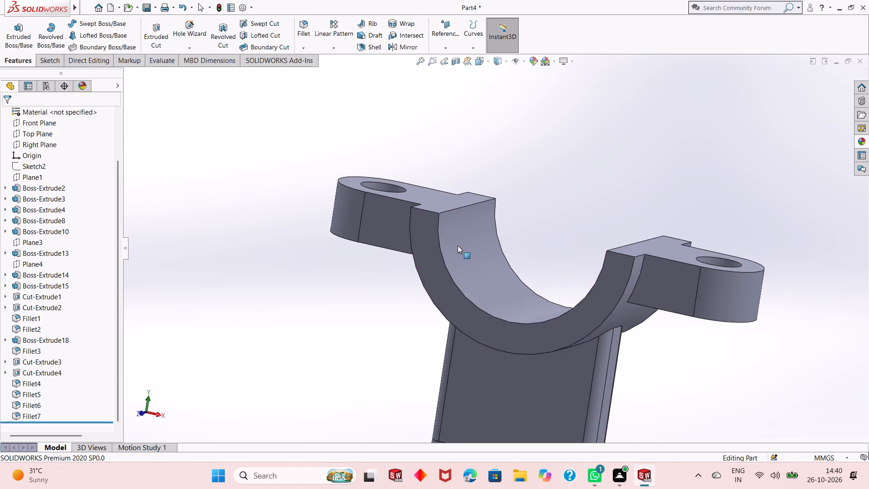
{"action": "scroll", "coordinate": [458, 245], "scroll_direction": "up", "scroll_amount": 2}
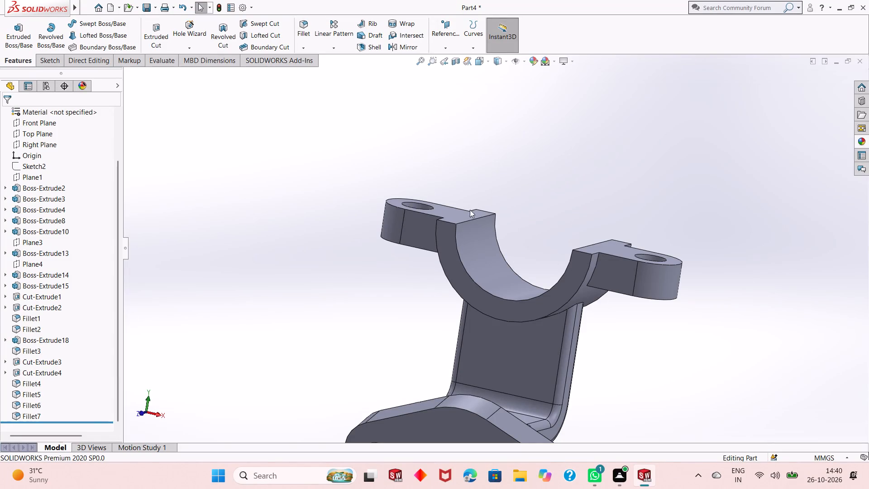
{"action": "scroll", "coordinate": [509, 291], "scroll_direction": "up", "scroll_amount": 3}
{"action": "middle_click_drag", "start_coordinate": [562, 325], "coordinate": [535, 299]}
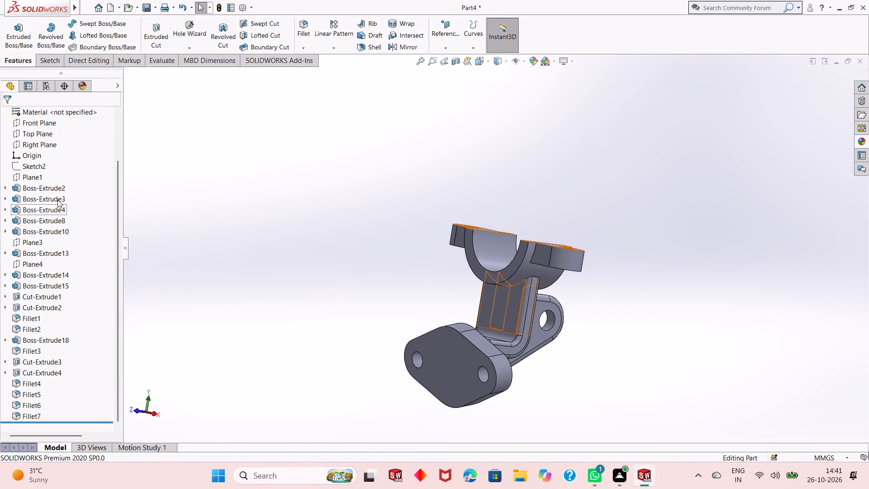
{"action": "left_click", "coordinate": [37, 125]}
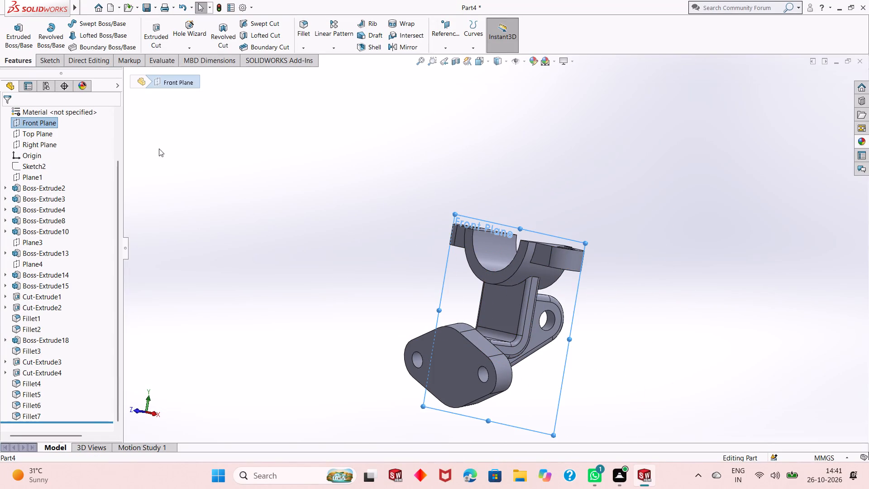
{"action": "middle_click_drag", "start_coordinate": [379, 239], "coordinate": [397, 232]}
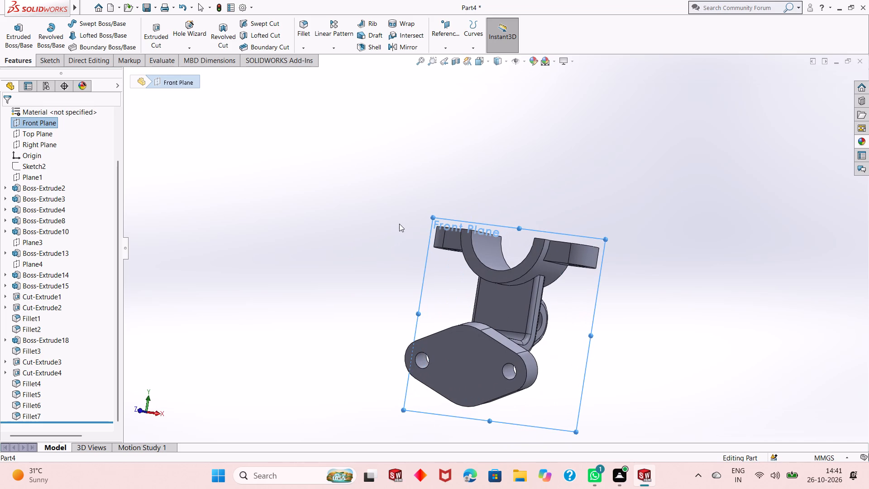
{"action": "right_click", "coordinate": [437, 284]}
{"action": "left_click", "coordinate": [463, 274]}
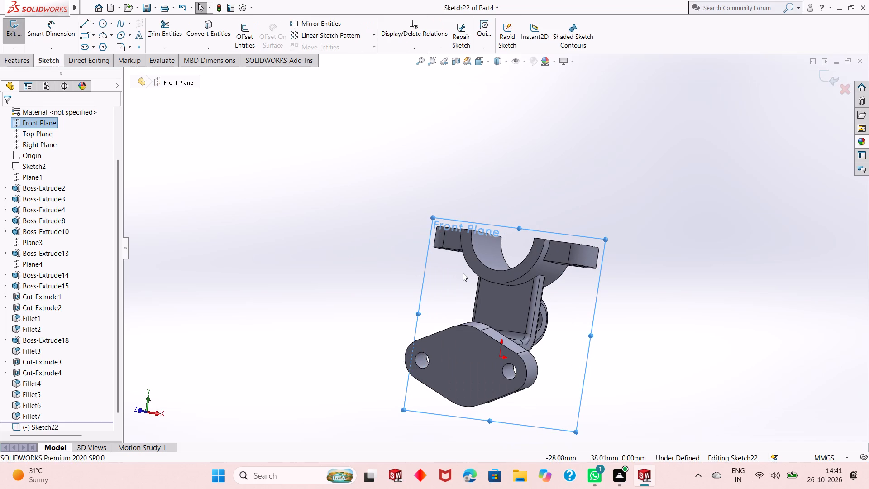
{"action": "key", "text": "ctrl+8"}
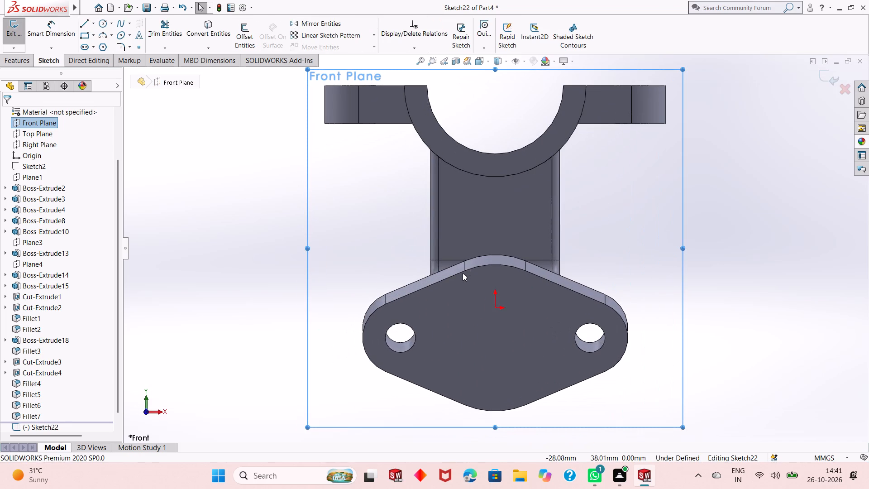
Sketch a circle of about 26 mm radius centred on the half-round cradle's centre, level with its top faces.
{"action": "scroll", "coordinate": [410, 273], "scroll_direction": "up", "scroll_amount": 4}
{"action": "left_click", "coordinate": [324, 192]}
{"action": "scroll", "coordinate": [535, 163], "scroll_direction": "down", "scroll_amount": 3}
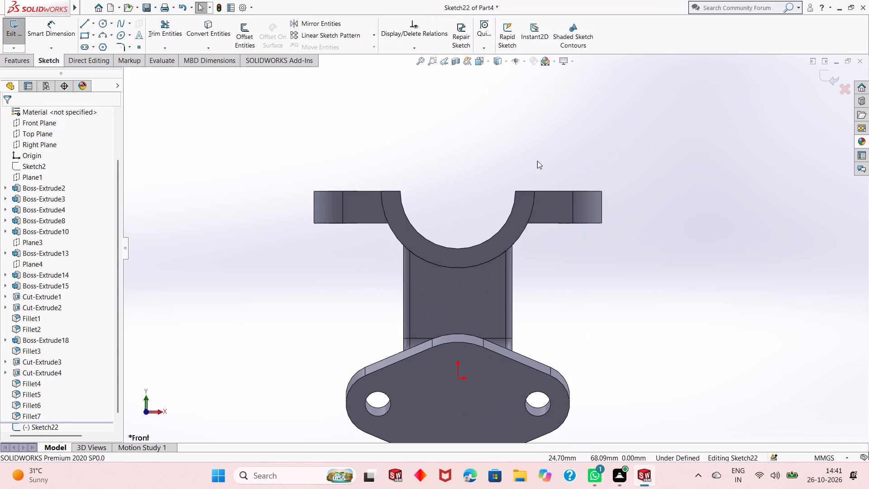
{"action": "left_click", "coordinate": [100, 24]}
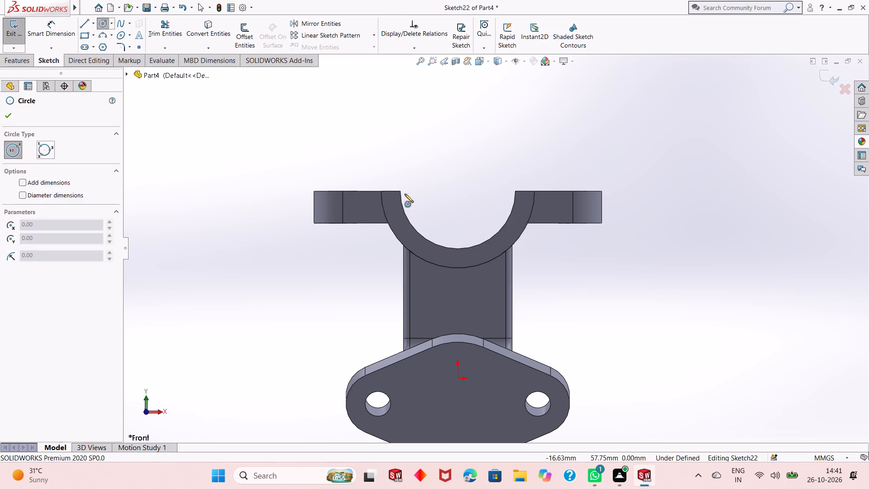
{"action": "left_click", "coordinate": [457, 191]}
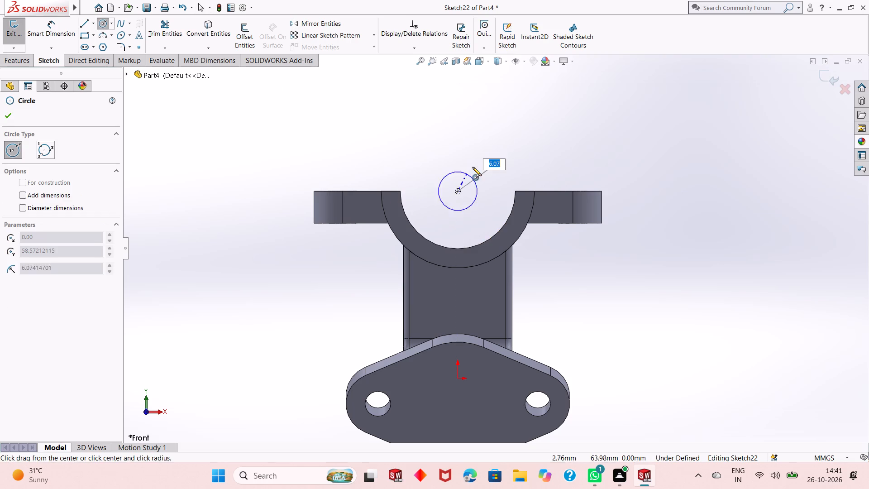
{"action": "left_click", "coordinate": [524, 140]}
{"action": "right_click", "coordinate": [355, 144]}
{"action": "left_click", "coordinate": [365, 149]}
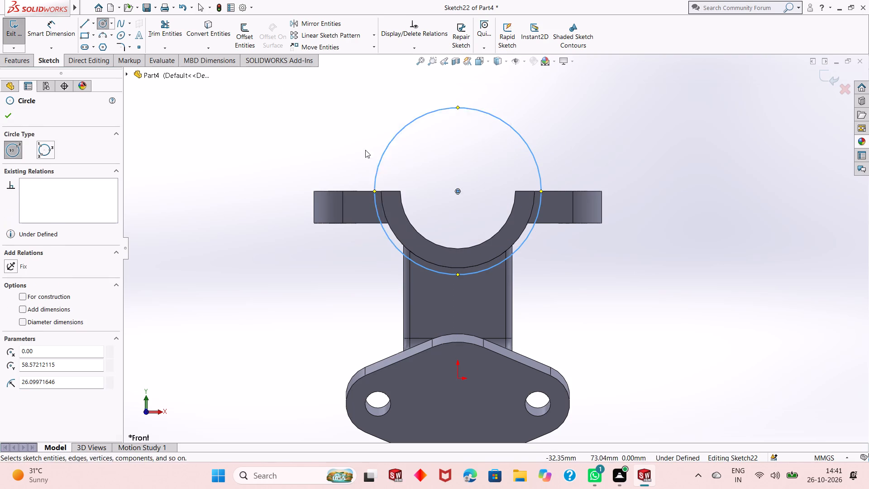
Dimension the circle's diameter and set it to 60 mm.
{"action": "left_click", "coordinate": [61, 36]}
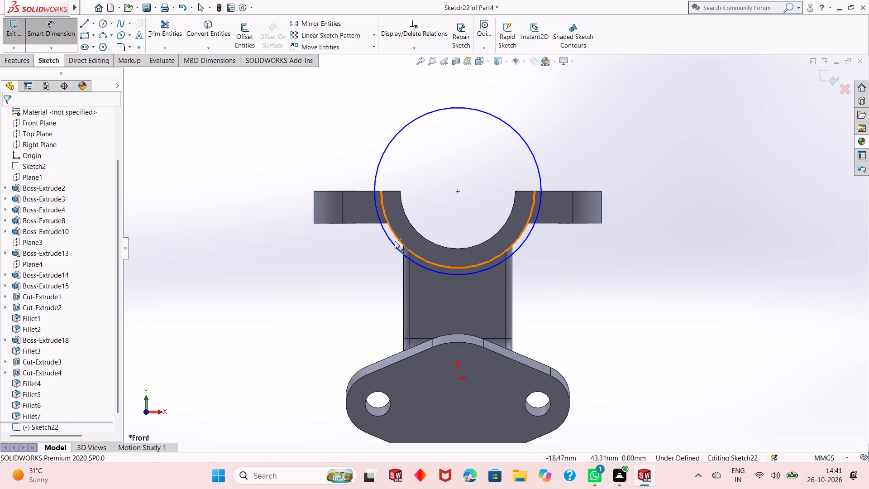
{"action": "left_click", "coordinate": [390, 241]}
{"action": "left_click", "coordinate": [241, 279]}
{"action": "type", "text": "60"}
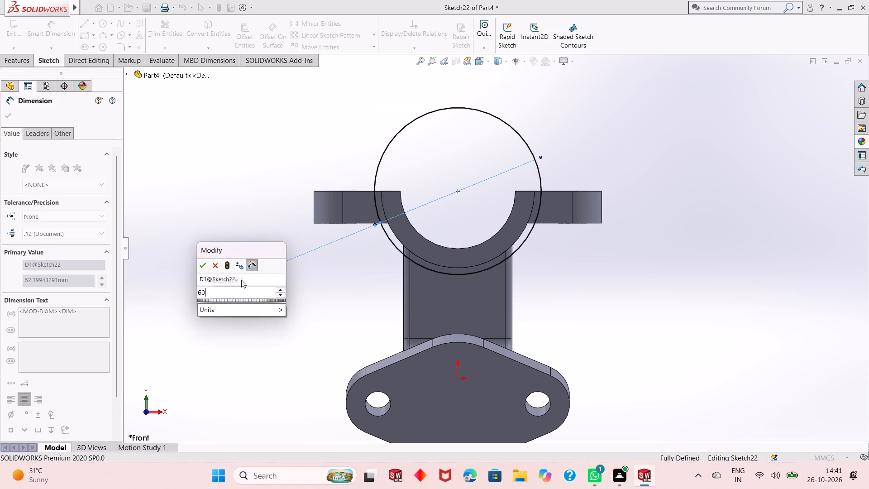
{"action": "key", "text": "Return"}
{"action": "right_click", "coordinate": [263, 207]}
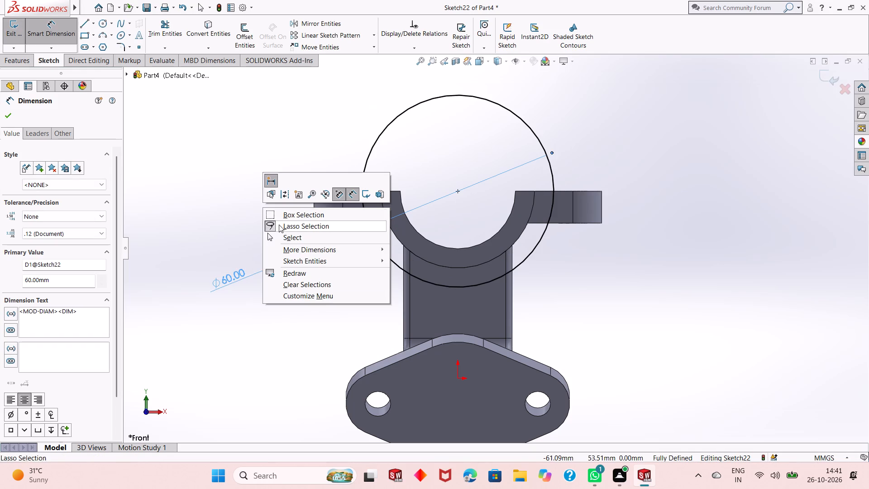
{"action": "left_click", "coordinate": [280, 235]}
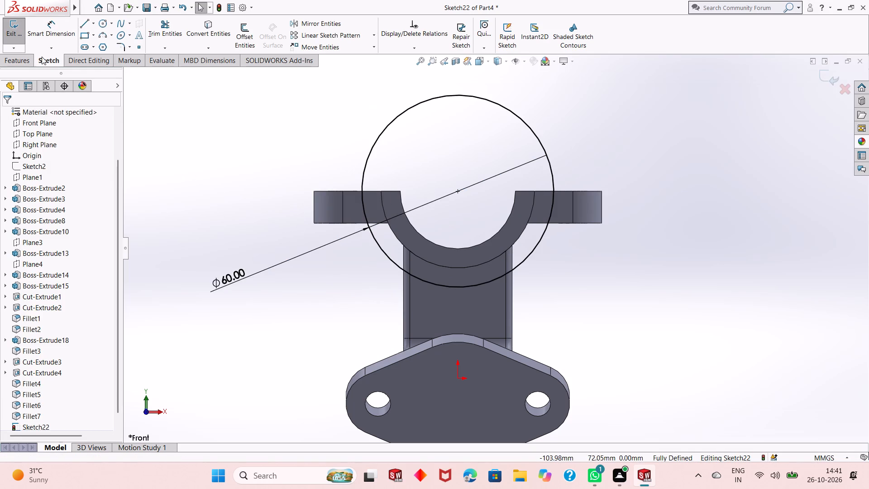
Draw a 60 mm horizontal line across the circle through its centre, level with the cradle's top faces.
{"action": "left_click", "coordinate": [86, 24]}
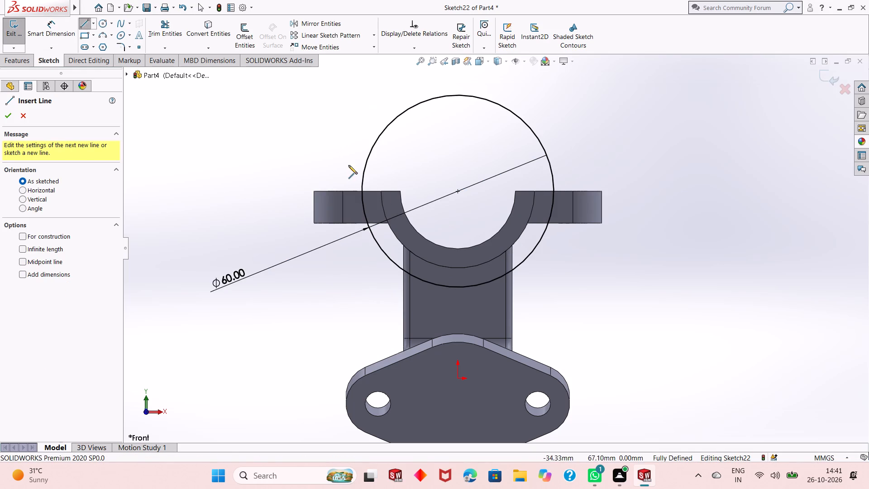
{"action": "left_click", "coordinate": [366, 191]}
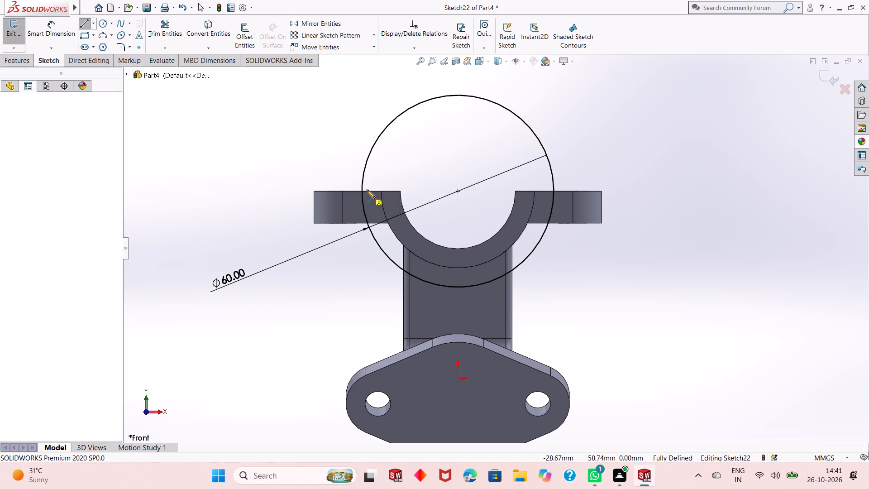
{"action": "key", "text": "Escape"}
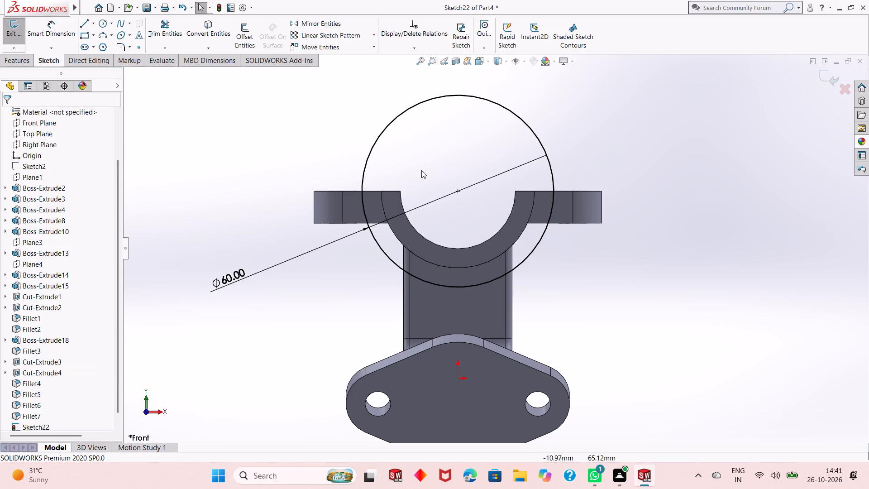
{"action": "left_click", "coordinate": [84, 26]}
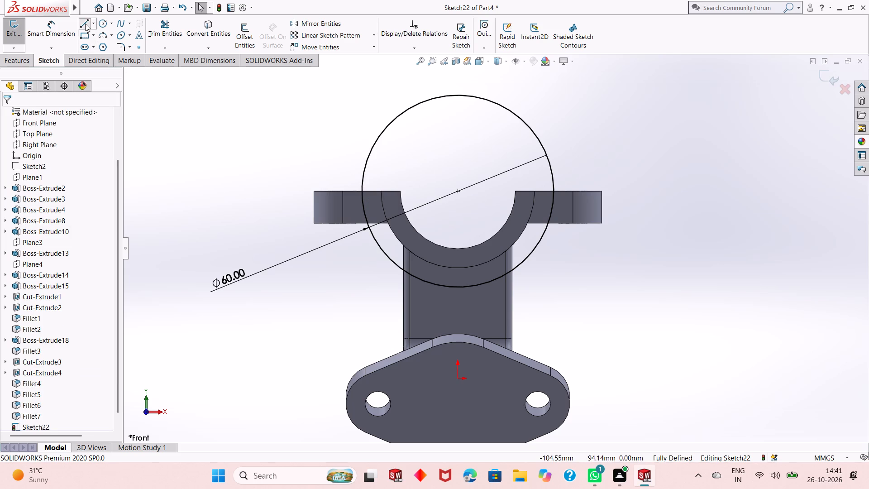
{"action": "left_click", "coordinate": [362, 192]}
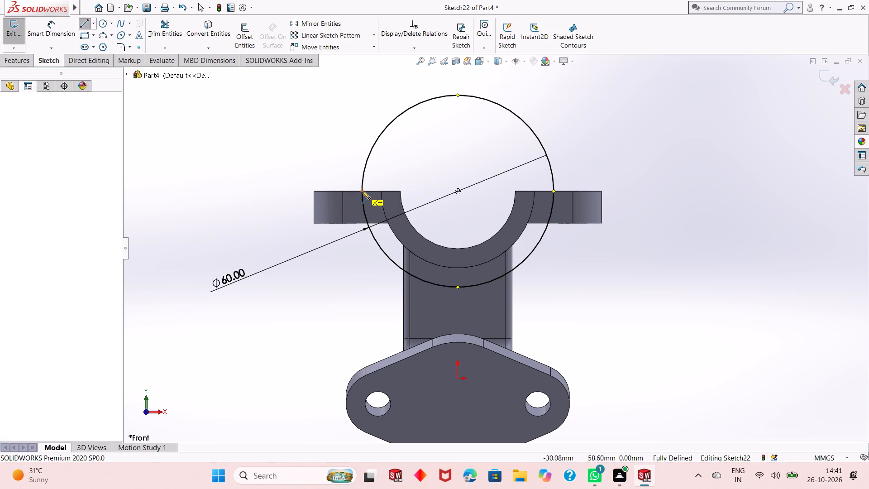
{"action": "left_click", "coordinate": [554, 190]}
{"action": "right_click", "coordinate": [614, 160]}
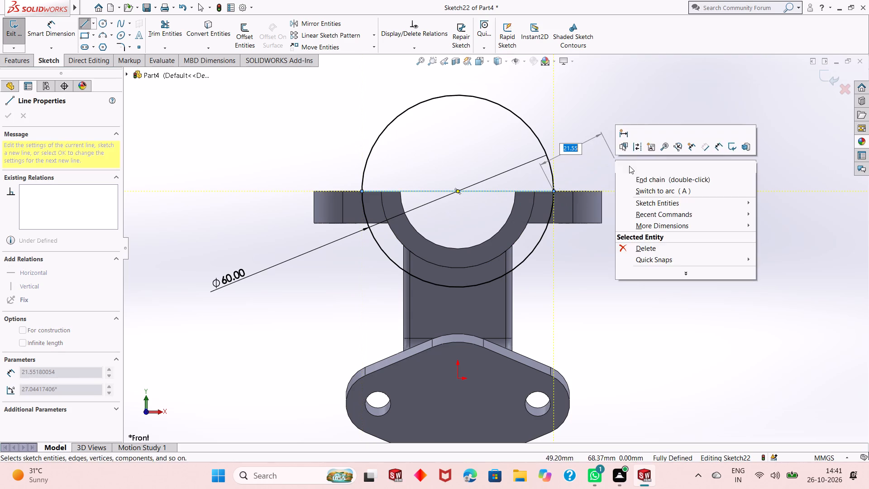
{"action": "left_click", "coordinate": [630, 167]}
{"action": "left_click", "coordinate": [264, 109]}
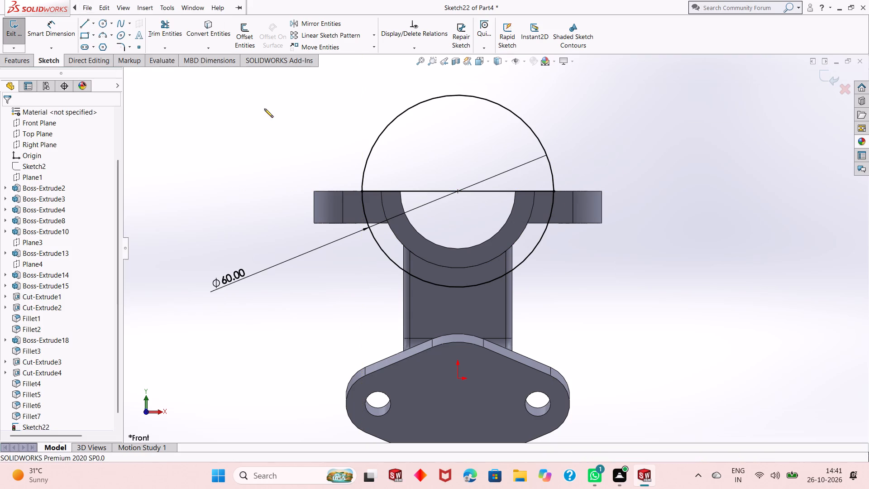
Trim away the upper half of the circle, leaving a closed half-round profile below the line.
{"action": "left_click", "coordinate": [163, 38]}
{"action": "left_click", "coordinate": [413, 107]}
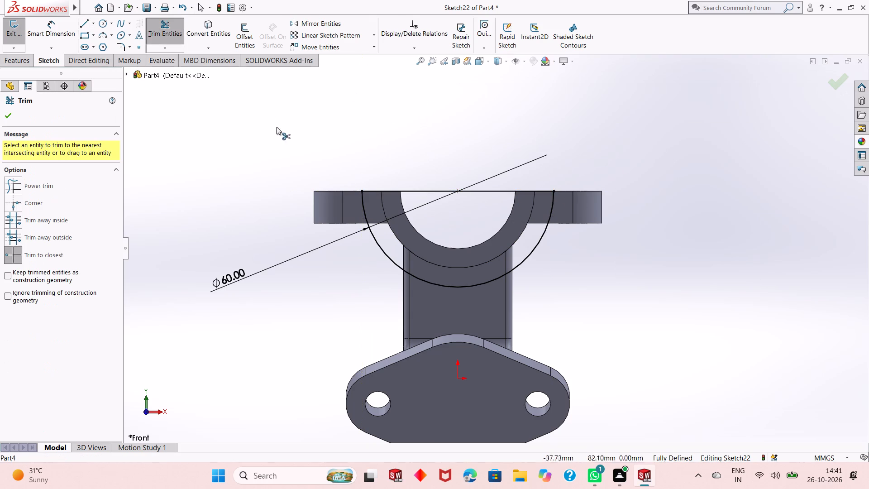
{"action": "right_click", "coordinate": [196, 139]}
{"action": "left_click", "coordinate": [226, 170]}
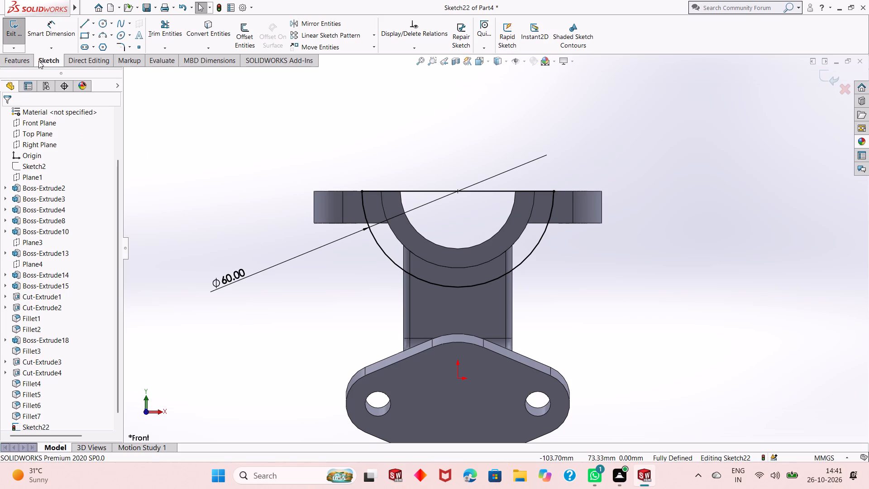
Extrude the half-round profile as a Mid Plane boss 8 mm thick, merged with the bracket.
{"action": "left_click", "coordinate": [10, 59]}
{"action": "left_click", "coordinate": [19, 38]}
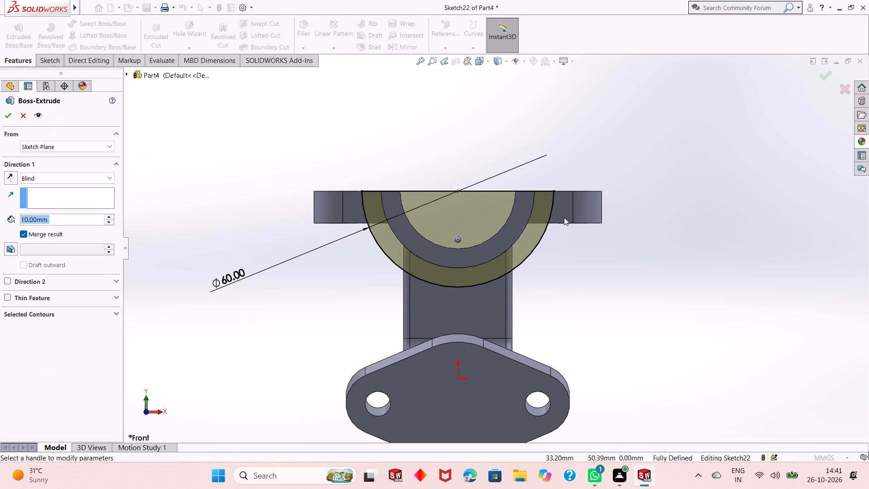
{"action": "middle_click_drag", "start_coordinate": [564, 217], "coordinate": [497, 244]}
{"action": "left_click", "coordinate": [57, 175]}
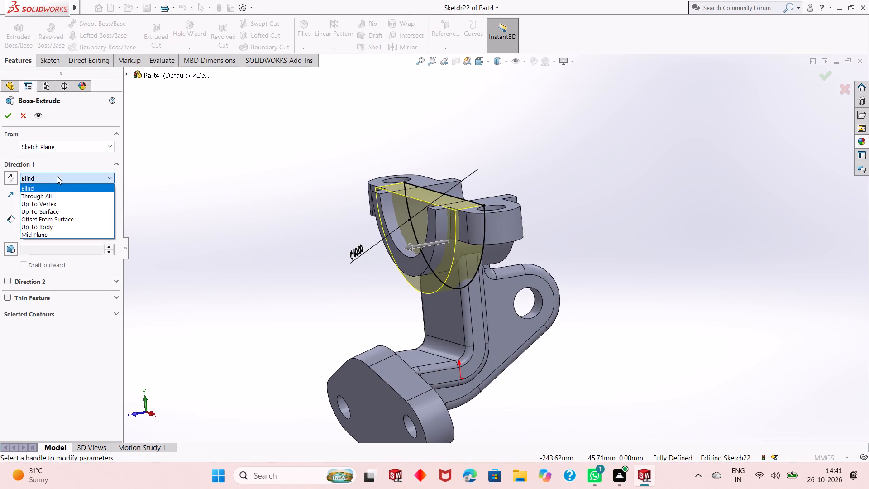
{"action": "left_click", "coordinate": [70, 232]}
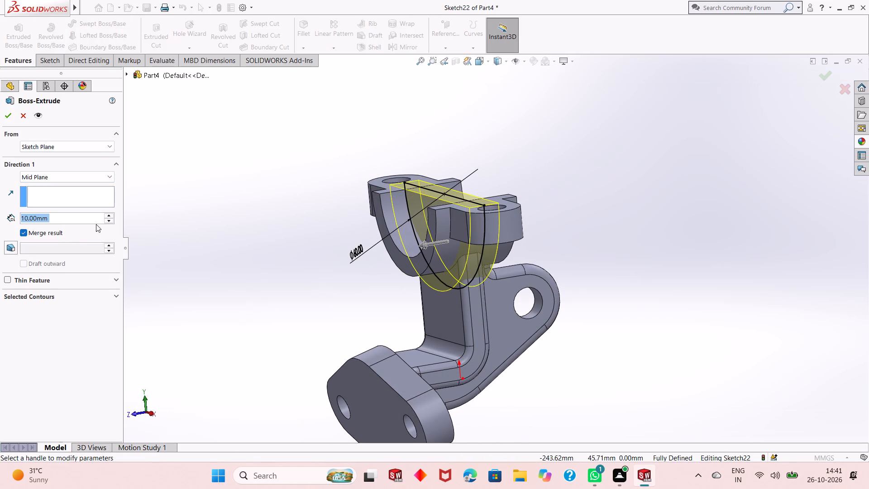
{"action": "middle_click_drag", "start_coordinate": [263, 238], "coordinate": [237, 262]}
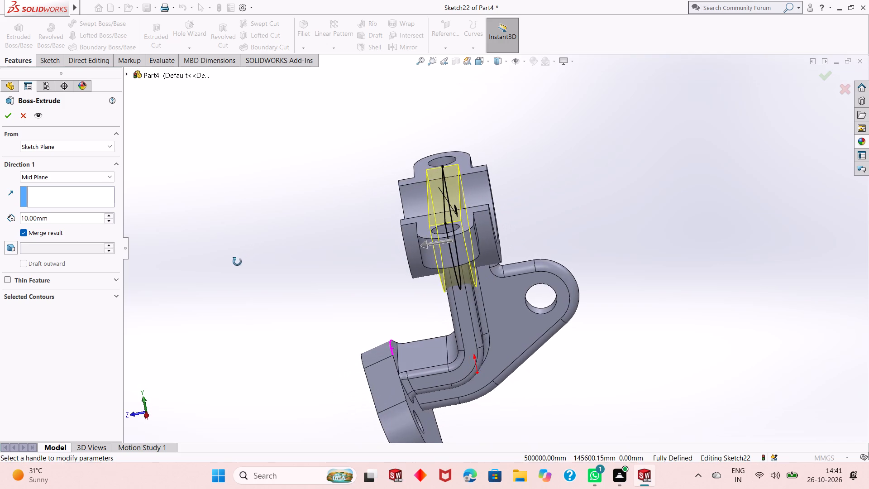
{"action": "middle_click_drag", "start_coordinate": [237, 262], "coordinate": [241, 230]}
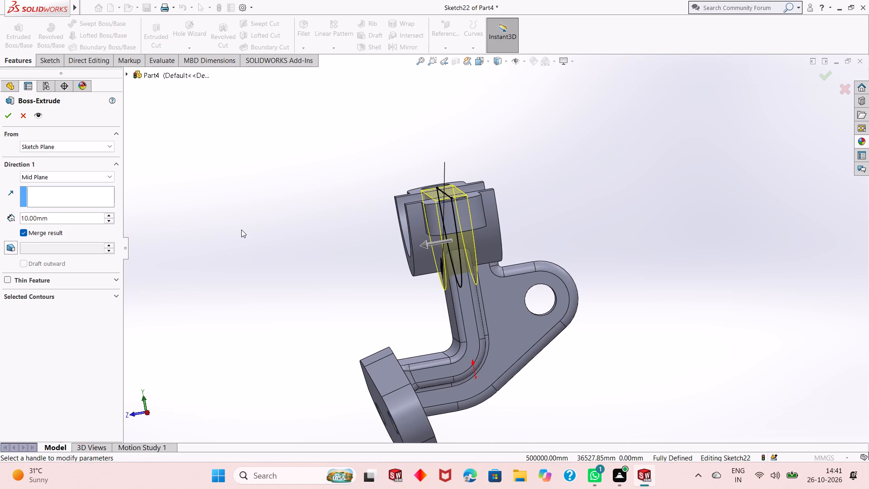
{"action": "double_click", "coordinate": [50, 218]}
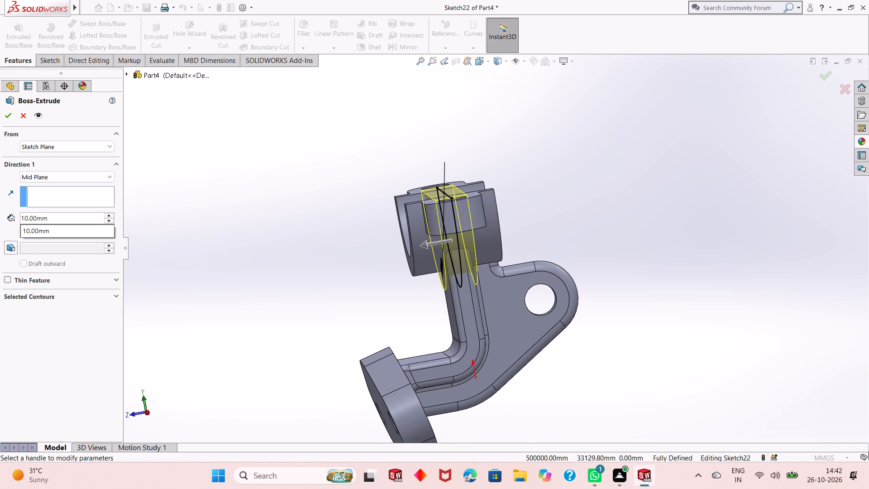
{"action": "key", "text": "8"}
{"action": "key", "text": "Return"}
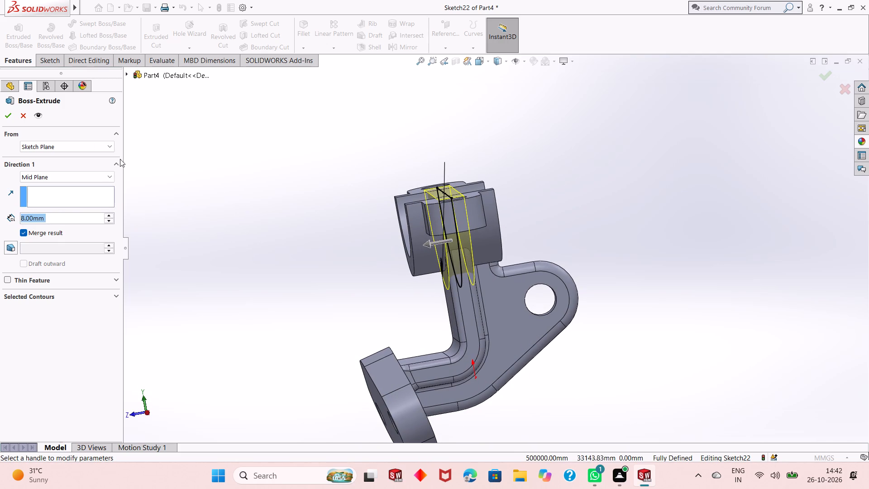
{"action": "left_click", "coordinate": [10, 118]}
{"action": "left_click", "coordinate": [564, 194]}
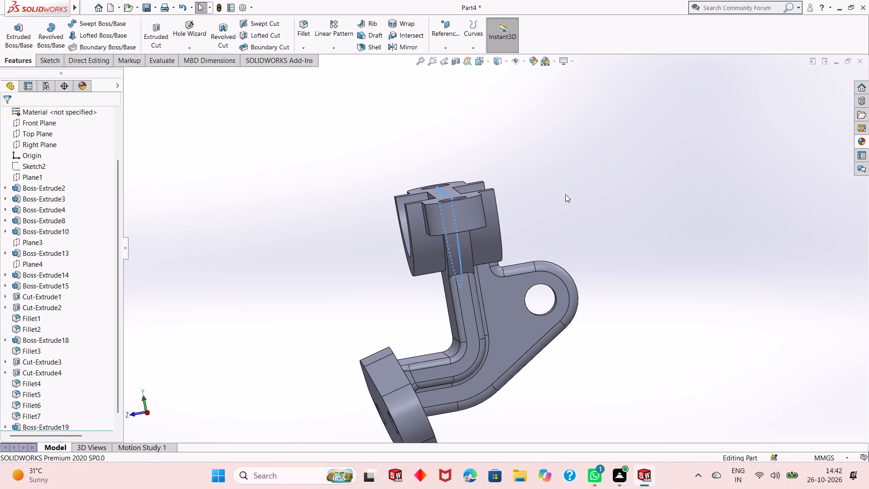
Begin a 2 mm fillet on one side's ear-to-cradle edges and the lower arc between cradle and new half-round rib.
{"action": "middle_click_drag", "start_coordinate": [568, 196], "coordinate": [634, 180]}
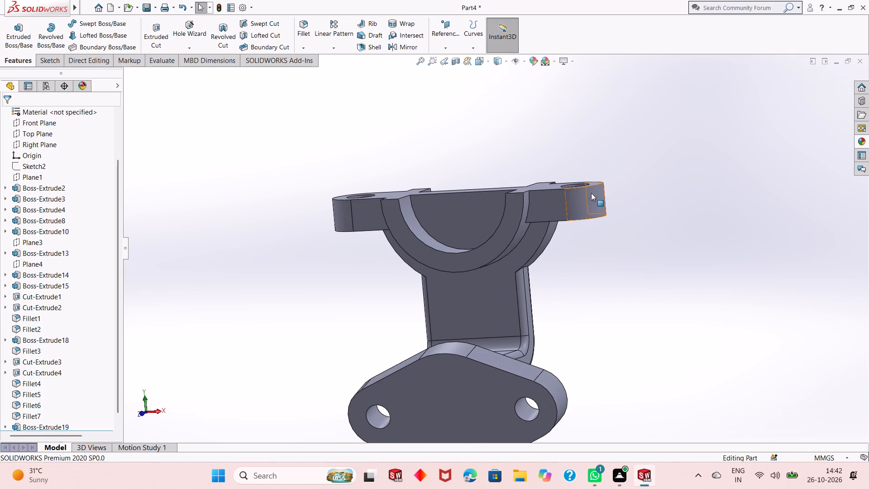
{"action": "scroll", "coordinate": [517, 216], "scroll_direction": "down", "scroll_amount": 2}
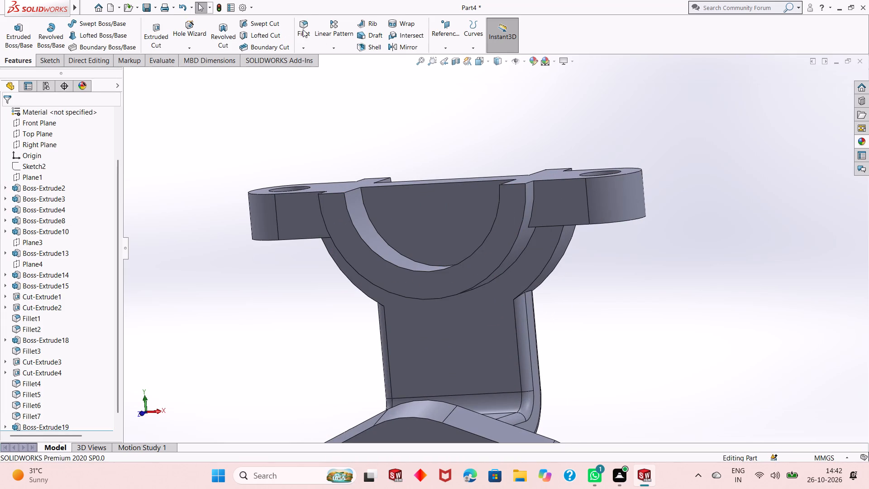
{"action": "left_click", "coordinate": [303, 29]}
{"action": "left_click", "coordinate": [534, 207]}
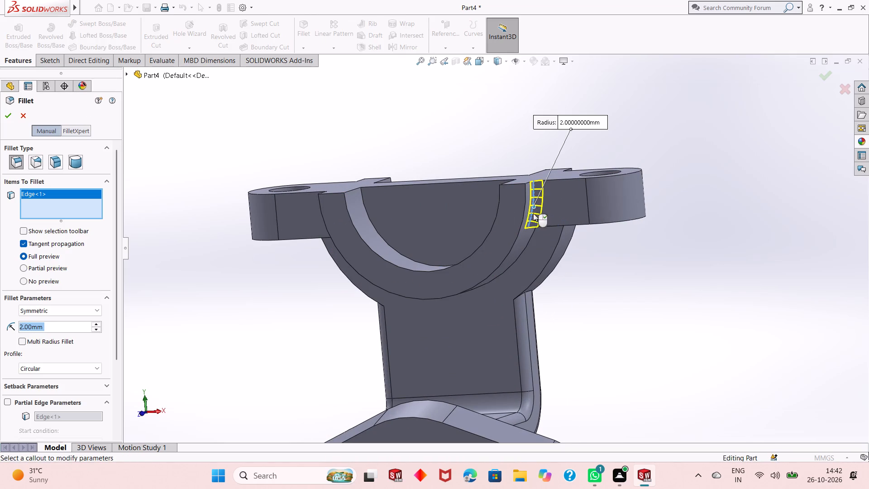
{"action": "left_click", "coordinate": [533, 234]}
{"action": "middle_click_drag", "start_coordinate": [362, 235], "coordinate": [375, 222]}
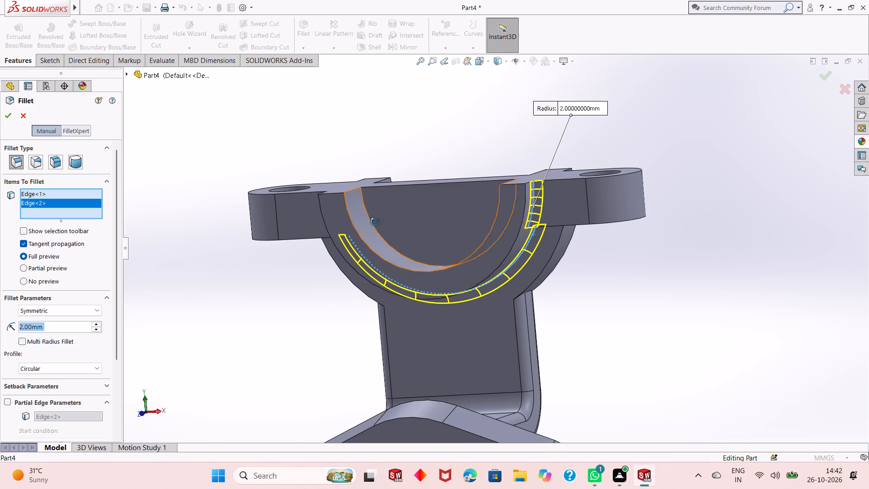
{"action": "middle_click_drag", "start_coordinate": [375, 222], "coordinate": [415, 218]}
{"action": "left_click", "coordinate": [321, 228]}
{"action": "middle_click_drag", "start_coordinate": [318, 247], "coordinate": [327, 239]}
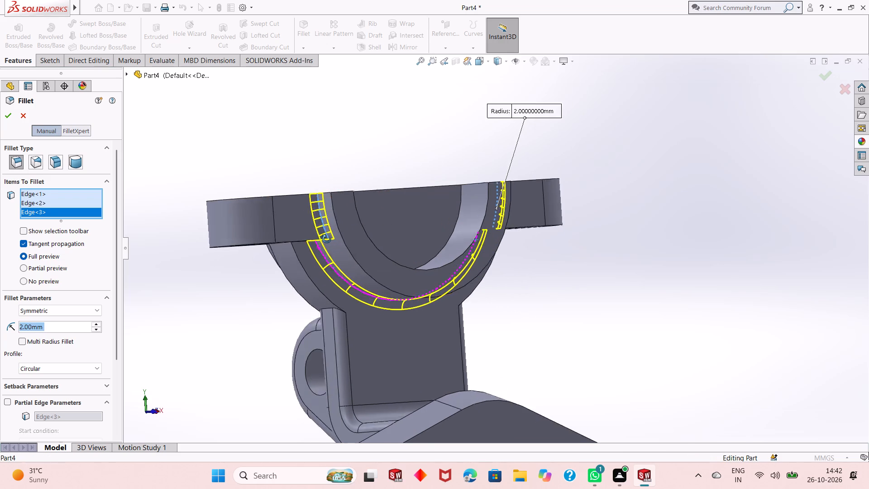
Add an ear-to-cradle edge on the opposite side to the 2 mm fillet, keeping the ear's face out of the selection.
{"action": "middle_click_drag", "start_coordinate": [327, 239], "coordinate": [438, 222]}
{"action": "left_click", "coordinate": [294, 222]}
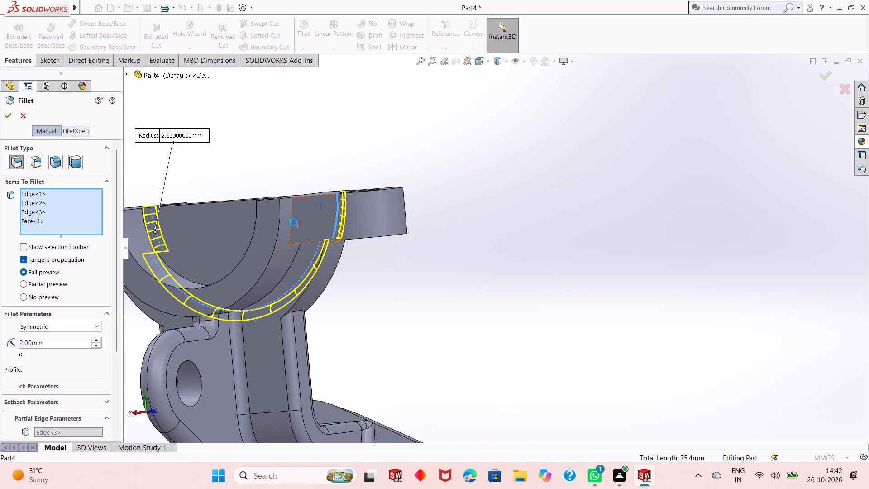
{"action": "right_click", "coordinate": [62, 221]}
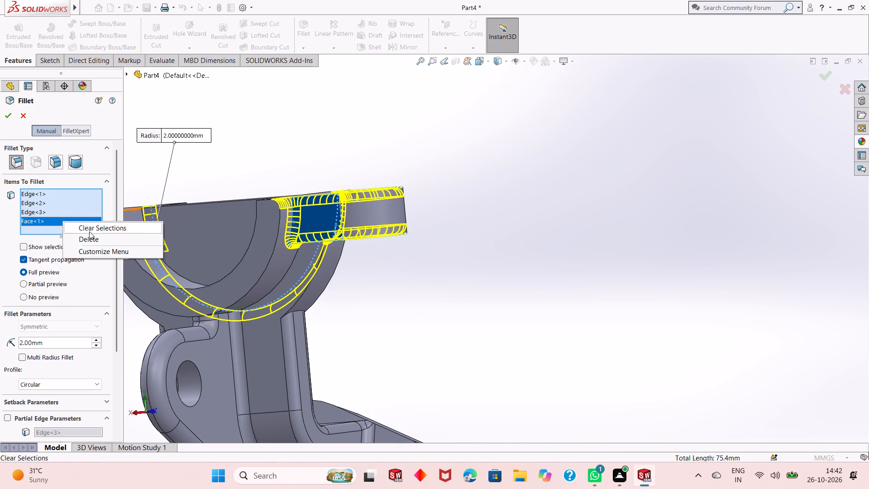
{"action": "left_click", "coordinate": [96, 239]}
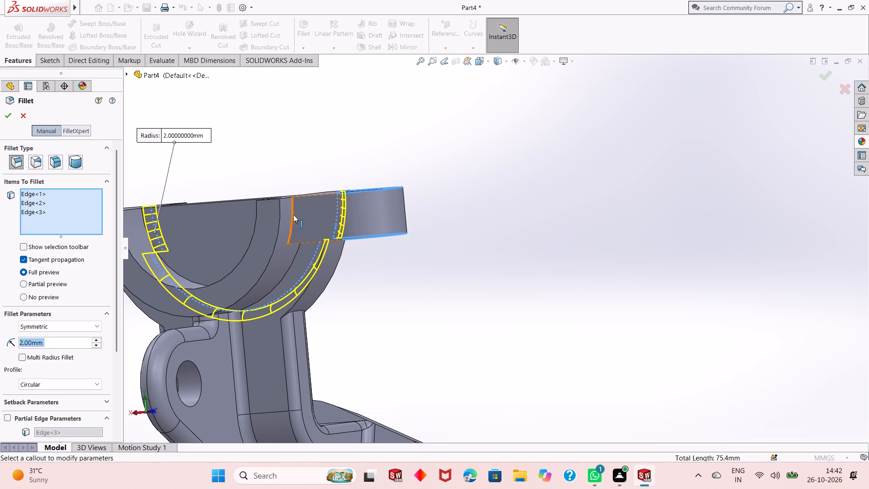
{"action": "left_click", "coordinate": [293, 215]}
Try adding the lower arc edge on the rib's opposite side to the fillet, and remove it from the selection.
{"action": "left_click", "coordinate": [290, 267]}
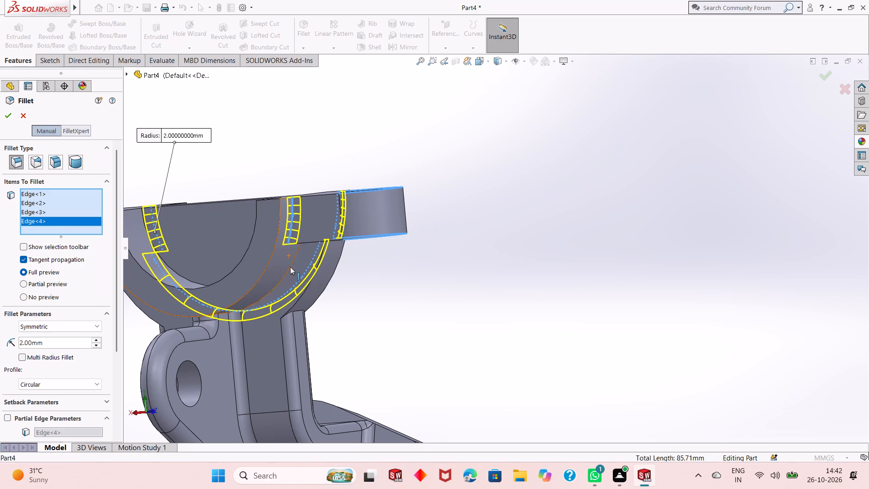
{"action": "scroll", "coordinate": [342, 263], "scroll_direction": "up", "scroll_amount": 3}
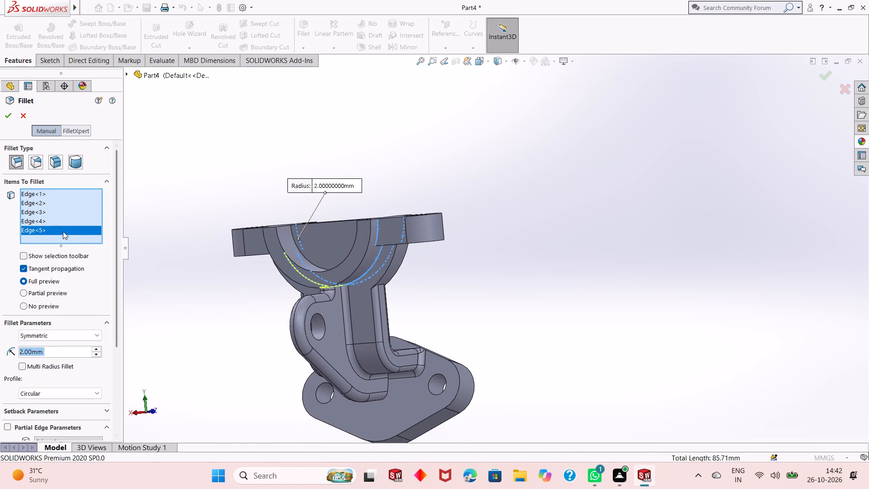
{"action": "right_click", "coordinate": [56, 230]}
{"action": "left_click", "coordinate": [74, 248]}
Add the remaining ear-to-cradle edge on the lug side to the 2 mm fillet selection.
{"action": "scroll", "coordinate": [409, 260], "scroll_direction": "down", "scroll_amount": 3}
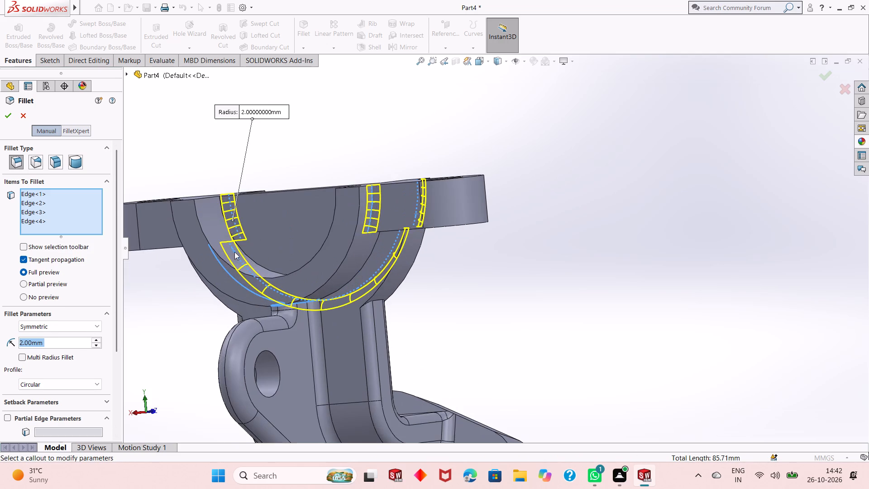
{"action": "scroll", "coordinate": [234, 252], "scroll_direction": "up", "scroll_amount": 2}
{"action": "middle_click_drag", "start_coordinate": [303, 234], "coordinate": [395, 230]}
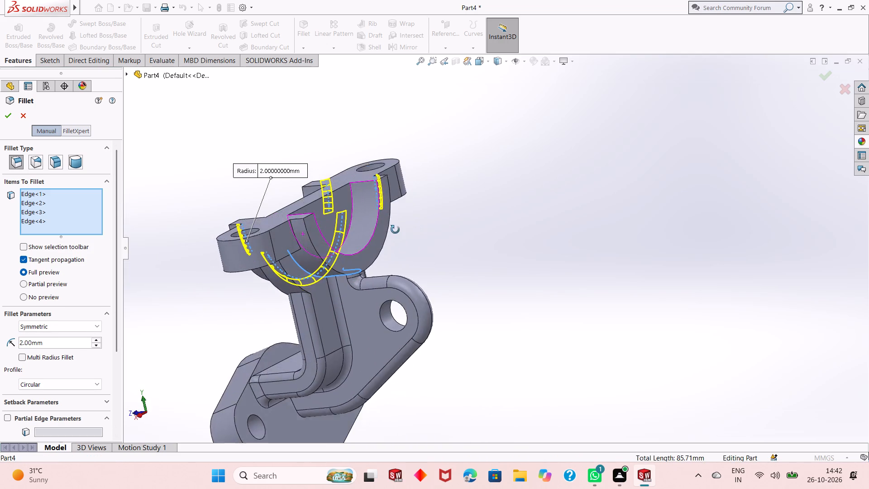
{"action": "middle_click_drag", "start_coordinate": [395, 230], "coordinate": [396, 234]}
{"action": "scroll", "coordinate": [307, 252], "scroll_direction": "down", "scroll_amount": 4}
{"action": "left_click", "coordinate": [333, 221]}
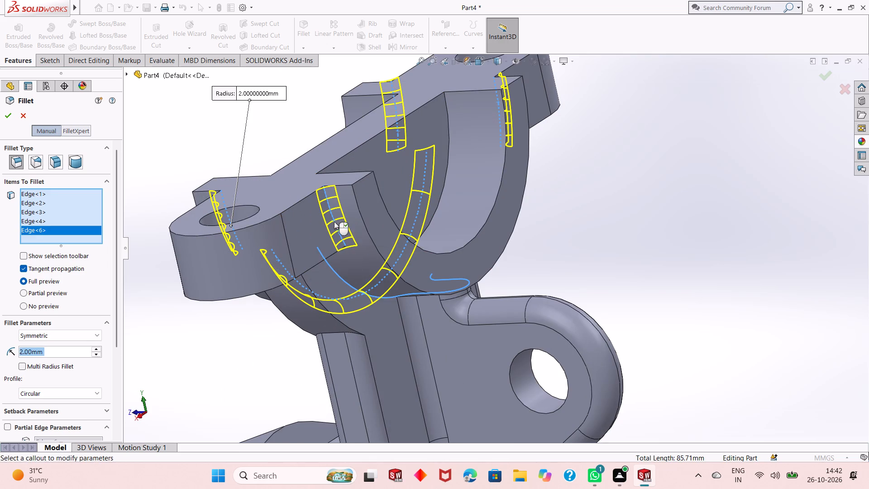
Try adding the lug-side lower arc between cradle and rib, remove it from the selection, and apply the 2 mm fillet.
{"action": "middle_click_drag", "start_coordinate": [394, 303], "coordinate": [389, 287]}
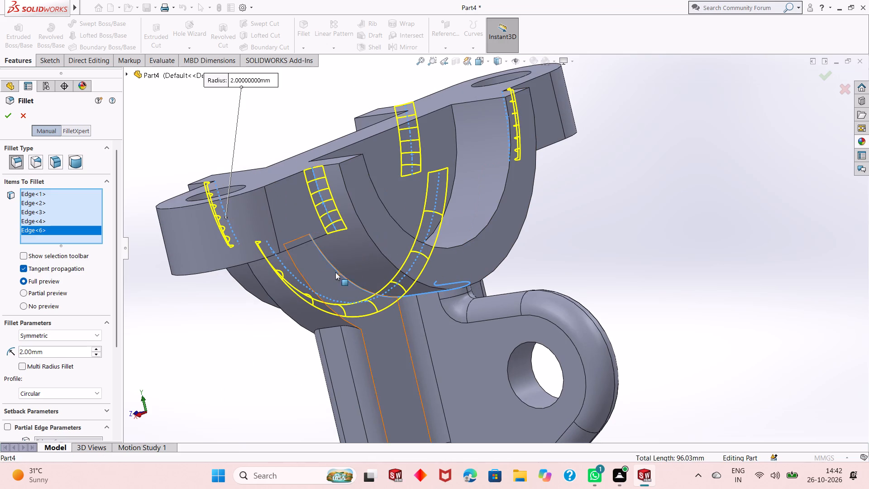
{"action": "left_click", "coordinate": [336, 268]}
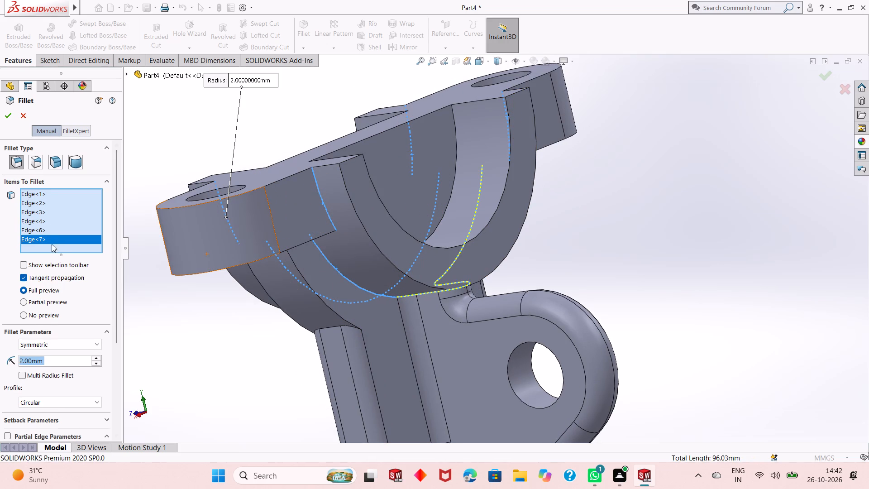
{"action": "right_click", "coordinate": [47, 238]}
{"action": "left_click", "coordinate": [63, 264]}
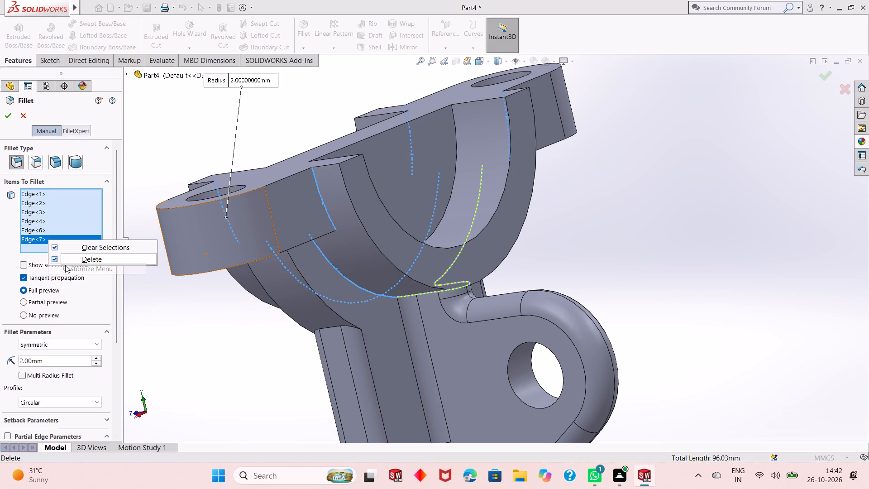
{"action": "left_click", "coordinate": [129, 210]}
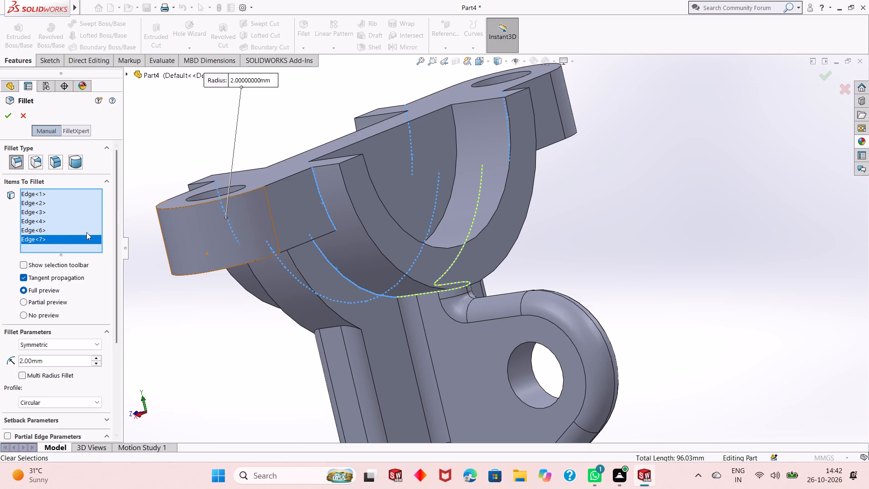
{"action": "right_click", "coordinate": [71, 241]}
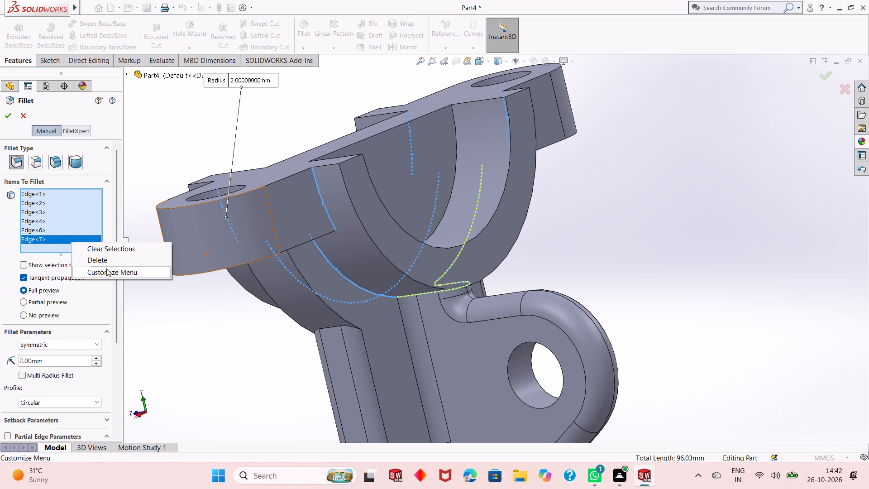
{"action": "left_click", "coordinate": [111, 257]}
{"action": "left_click", "coordinate": [4, 116]}
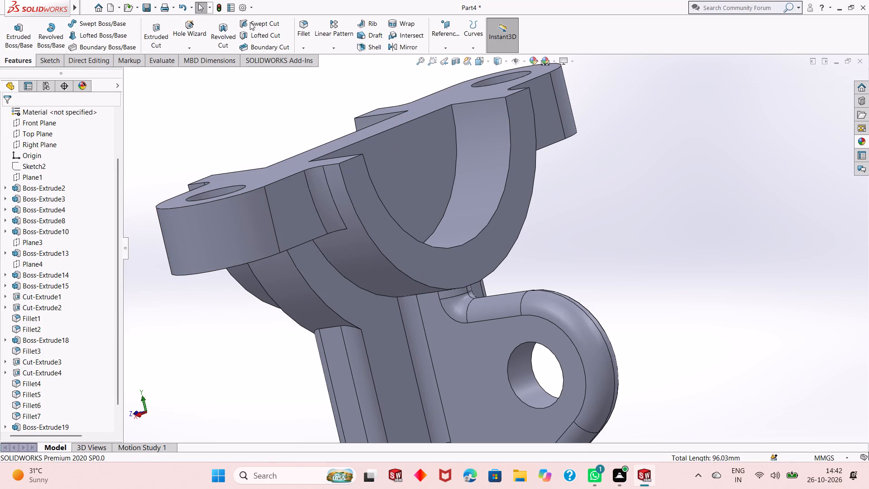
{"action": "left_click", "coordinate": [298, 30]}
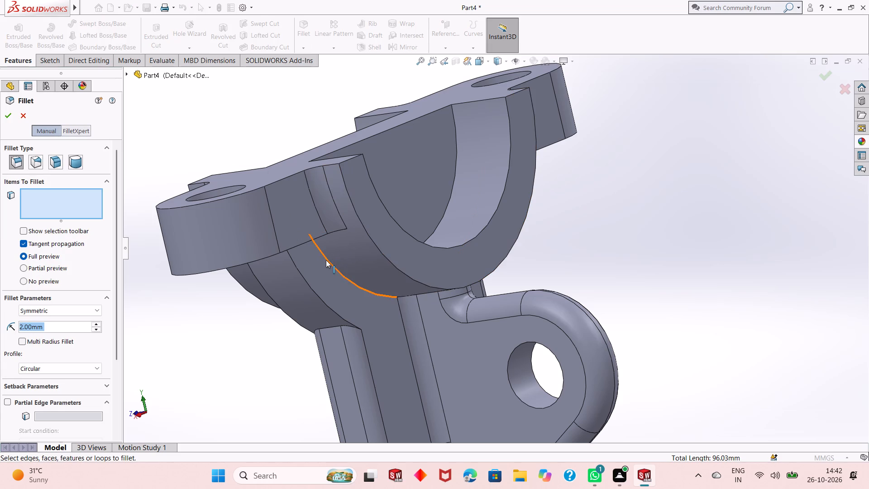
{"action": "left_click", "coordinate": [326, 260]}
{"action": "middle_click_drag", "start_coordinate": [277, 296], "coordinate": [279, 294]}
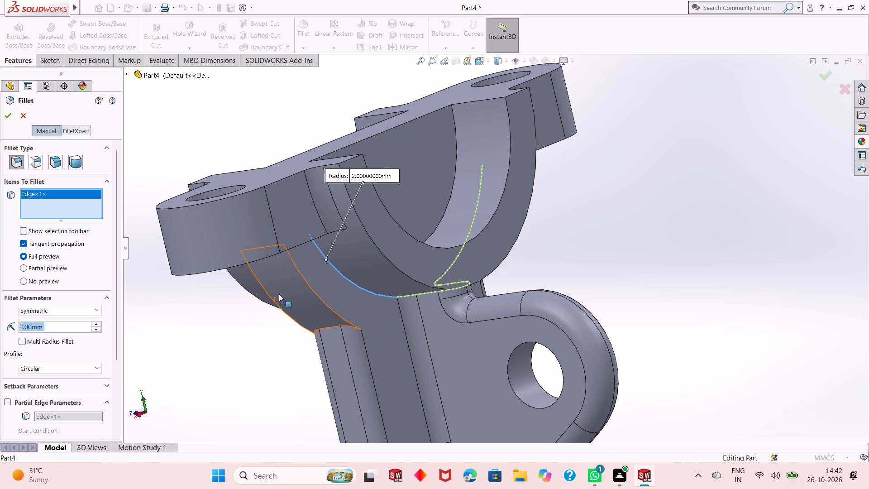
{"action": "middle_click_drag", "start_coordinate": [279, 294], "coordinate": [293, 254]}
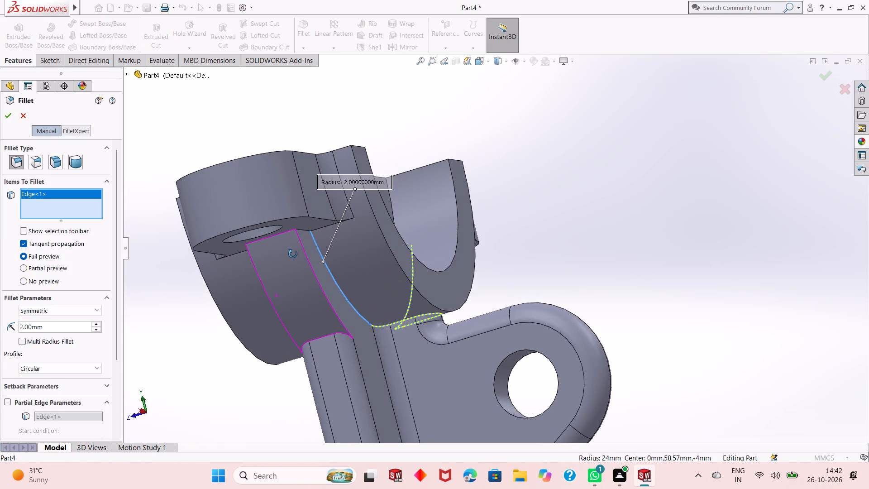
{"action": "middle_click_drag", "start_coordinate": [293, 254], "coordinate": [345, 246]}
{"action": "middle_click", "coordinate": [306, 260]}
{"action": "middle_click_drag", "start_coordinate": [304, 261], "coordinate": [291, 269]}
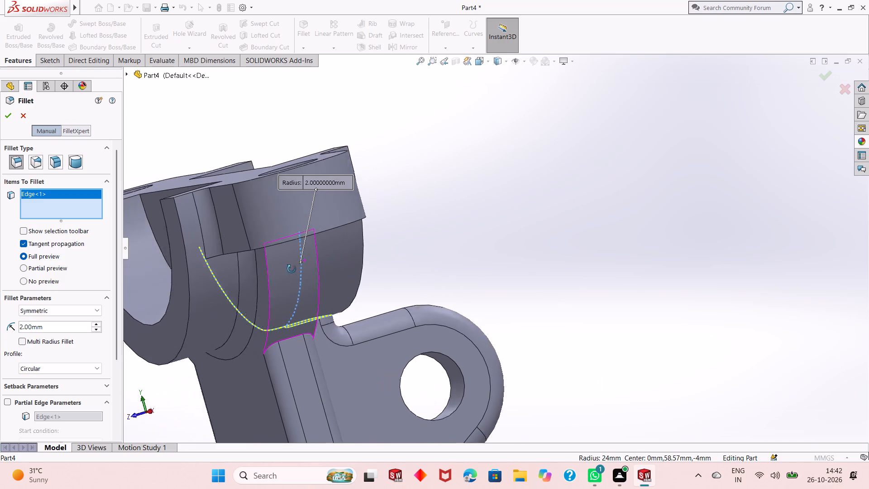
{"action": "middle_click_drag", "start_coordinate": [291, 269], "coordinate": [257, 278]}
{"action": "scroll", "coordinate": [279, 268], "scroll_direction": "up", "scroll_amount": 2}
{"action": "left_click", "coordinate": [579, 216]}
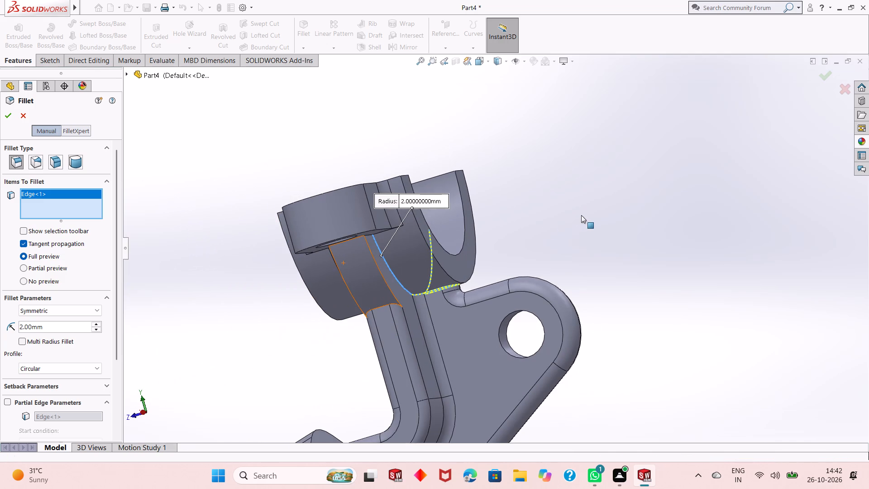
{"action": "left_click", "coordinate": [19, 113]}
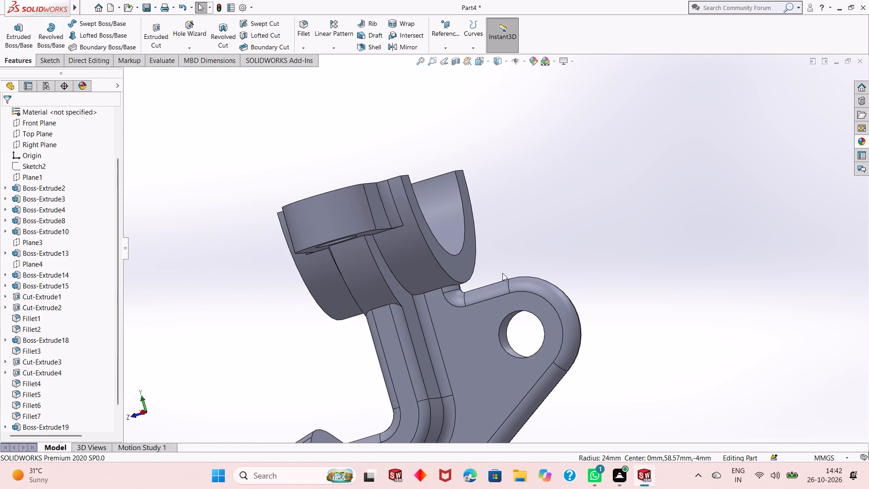
Fillet the lug-side lower arc edge between the cradle and half-round rib with a 1 mm radius.
{"action": "middle_click", "coordinate": [509, 270]}
{"action": "middle_click_drag", "start_coordinate": [506, 245], "coordinate": [475, 249]}
{"action": "scroll", "coordinate": [613, 250], "scroll_direction": "up", "scroll_amount": 2}
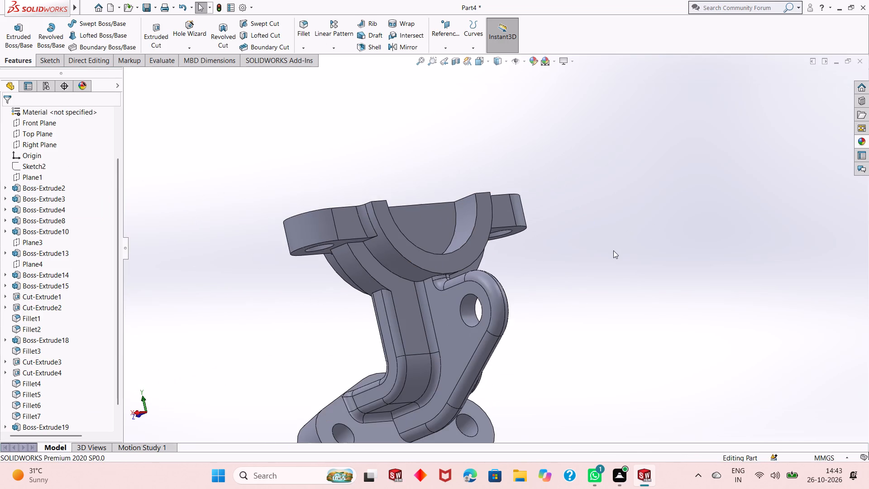
{"action": "scroll", "coordinate": [613, 250], "scroll_direction": "up", "scroll_amount": 1}
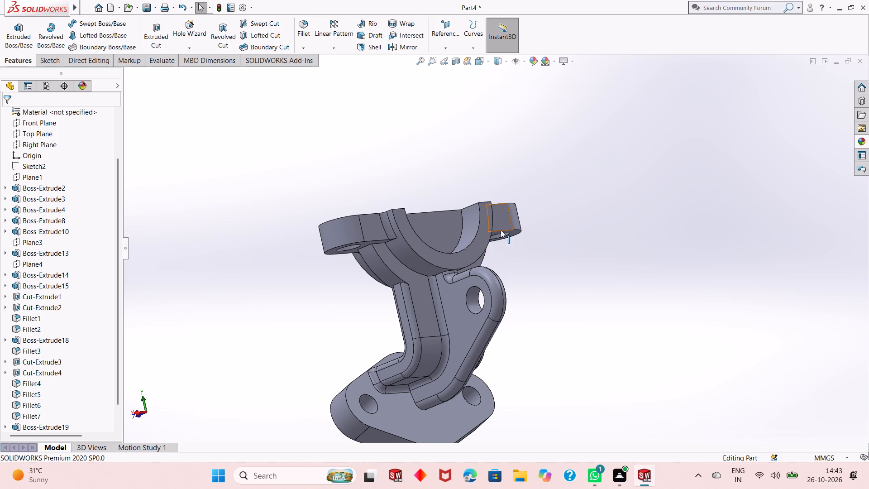
{"action": "middle_click_drag", "start_coordinate": [497, 240], "coordinate": [401, 278]}
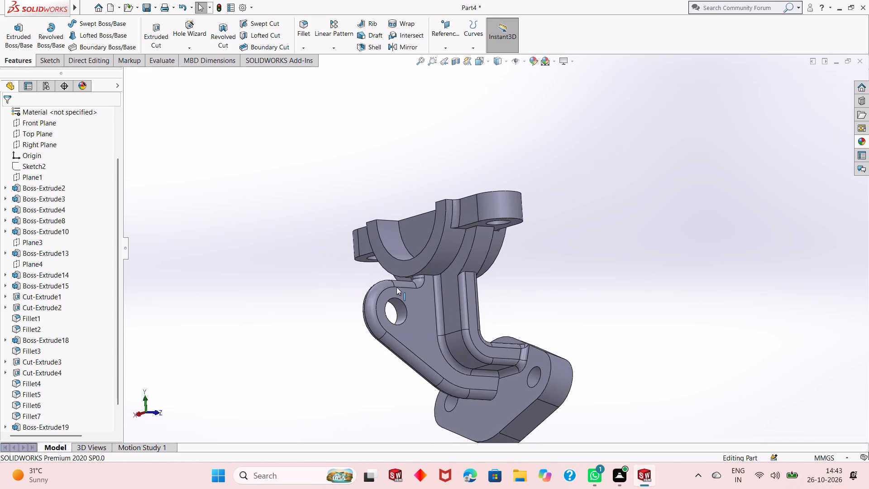
{"action": "scroll", "coordinate": [472, 186], "scroll_direction": "up", "scroll_amount": 3}
{"action": "scroll", "coordinate": [472, 197], "scroll_direction": "down", "scroll_amount": 3}
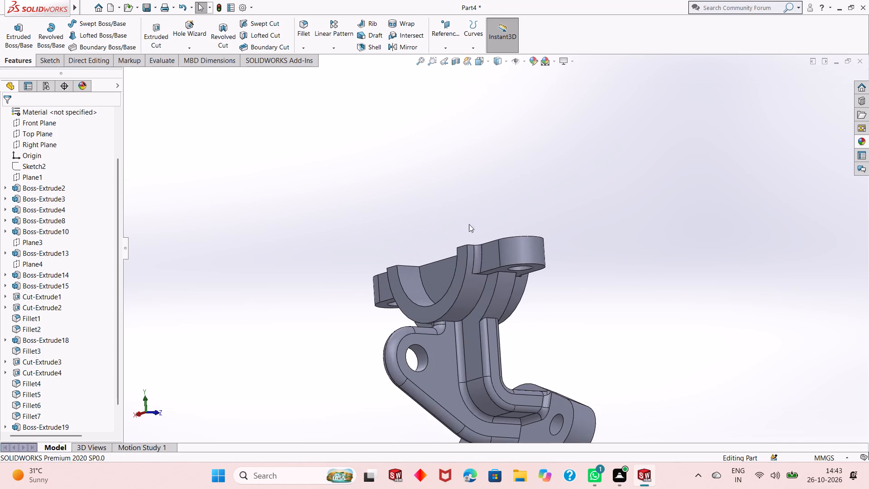
{"action": "scroll", "coordinate": [470, 275], "scroll_direction": "up", "scroll_amount": 2}
{"action": "scroll", "coordinate": [486, 355], "scroll_direction": "down", "scroll_amount": 2}
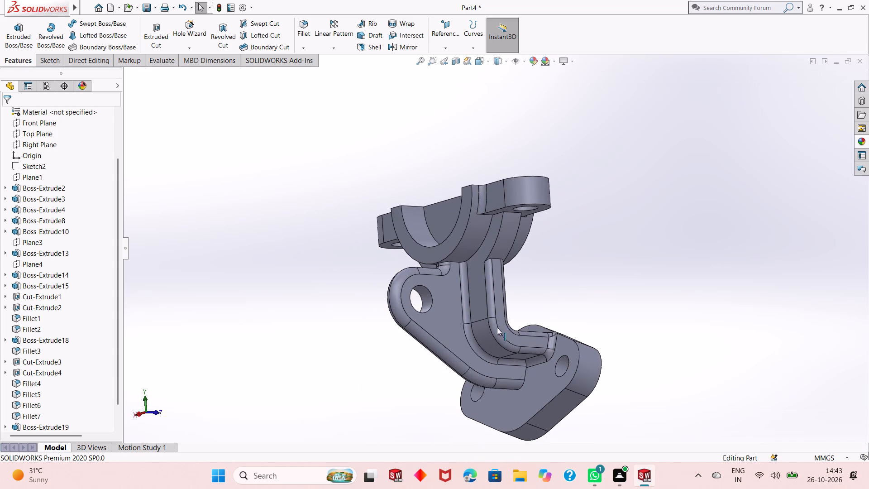
{"action": "middle_click_drag", "start_coordinate": [535, 255], "coordinate": [525, 293]}
{"action": "scroll", "coordinate": [535, 255], "scroll_direction": "up", "scroll_amount": 1}
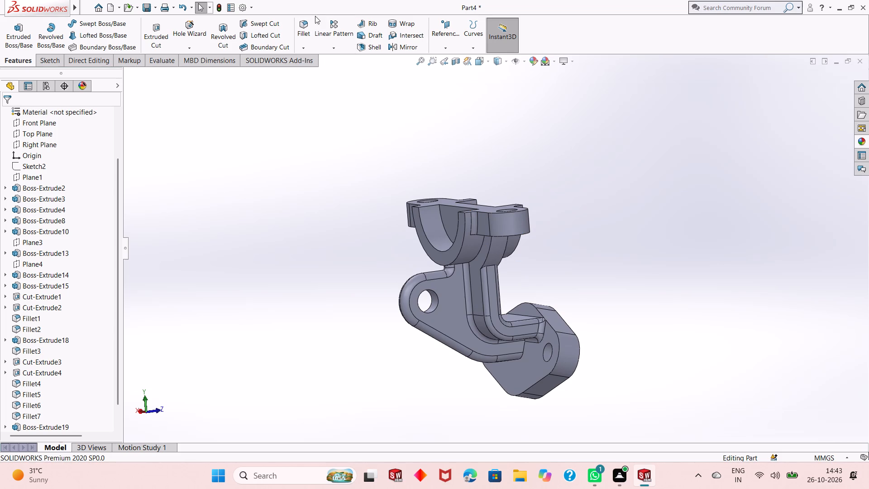
{"action": "left_click", "coordinate": [303, 27]}
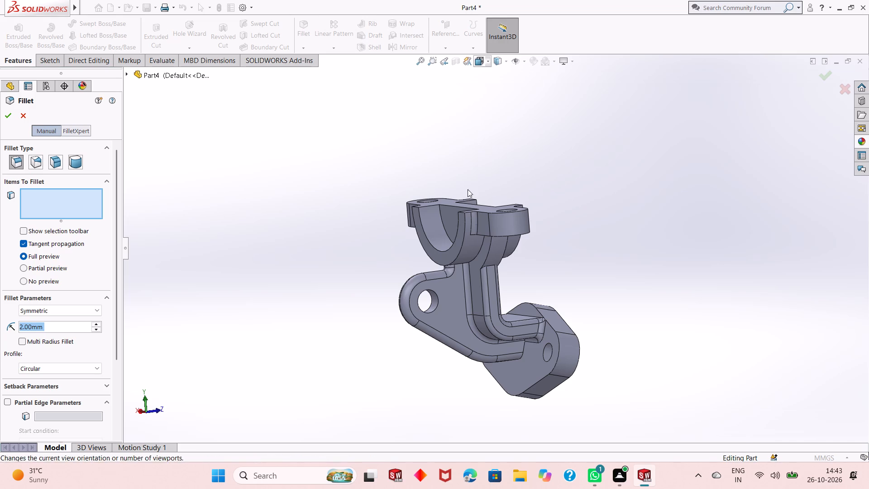
{"action": "scroll", "coordinate": [480, 253], "scroll_direction": "down", "scroll_amount": 3}
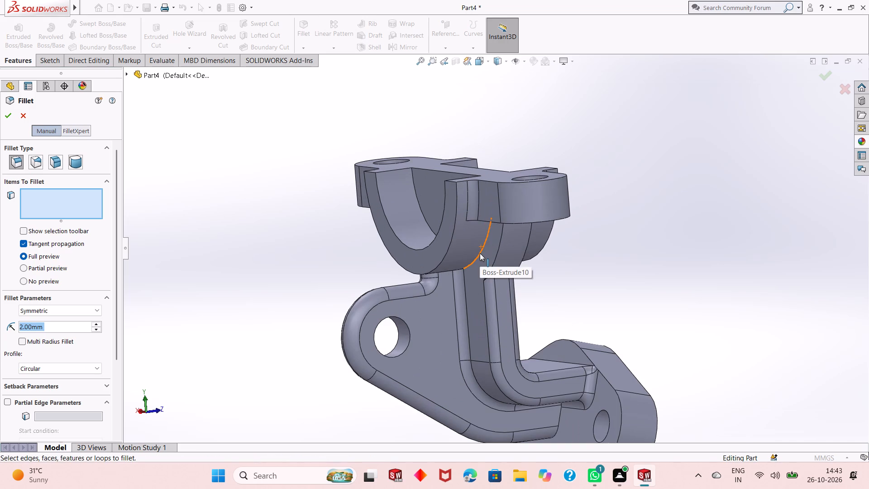
{"action": "left_click", "coordinate": [480, 253]}
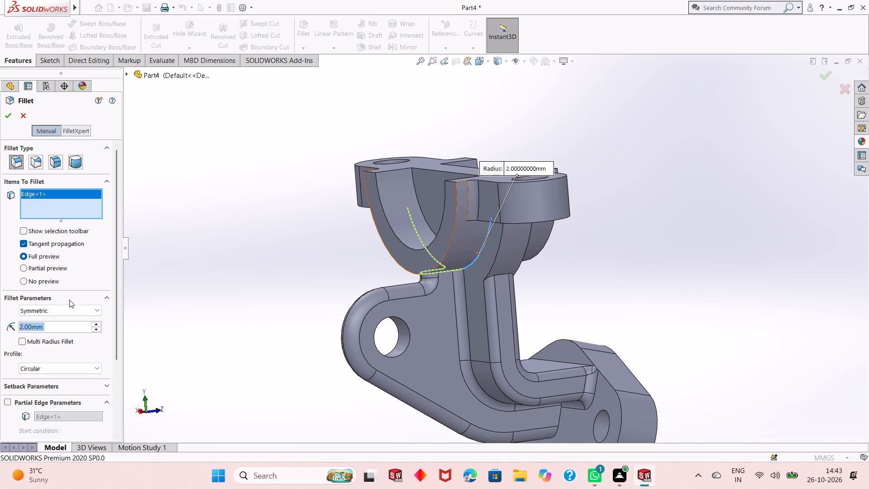
{"action": "key", "text": "1"}
{"action": "key", "text": "Return"}
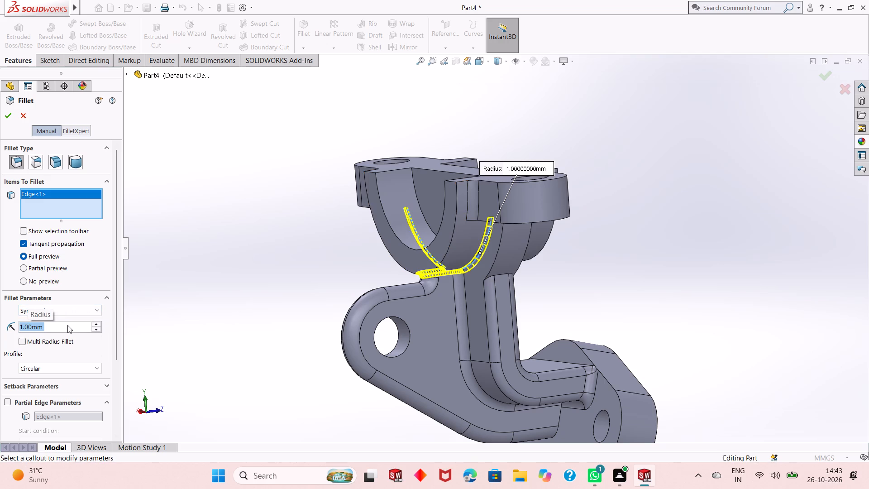
{"action": "left_click", "coordinate": [10, 120]}
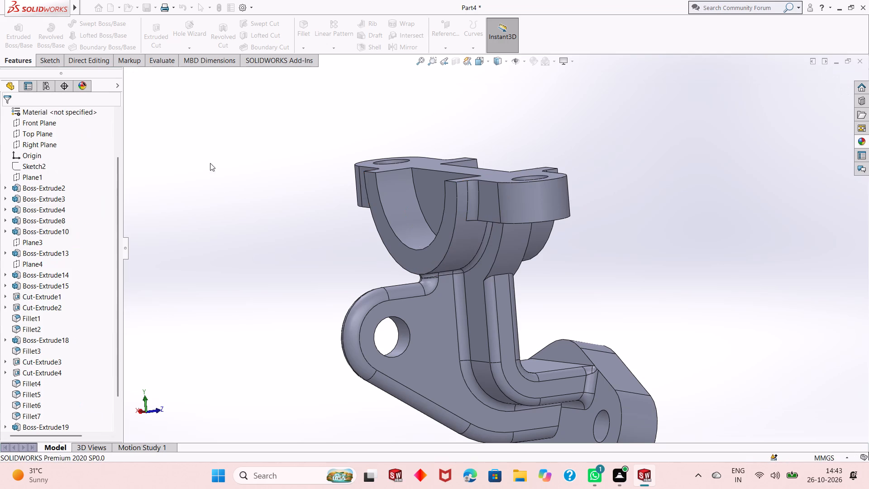
Edit the 2 mm ear-and-cradle fillet and remove the lower arc edge and three ear-to-cradle edges, keeping only the first selected edge.
{"action": "middle_click_drag", "start_coordinate": [575, 278], "coordinate": [550, 281]}
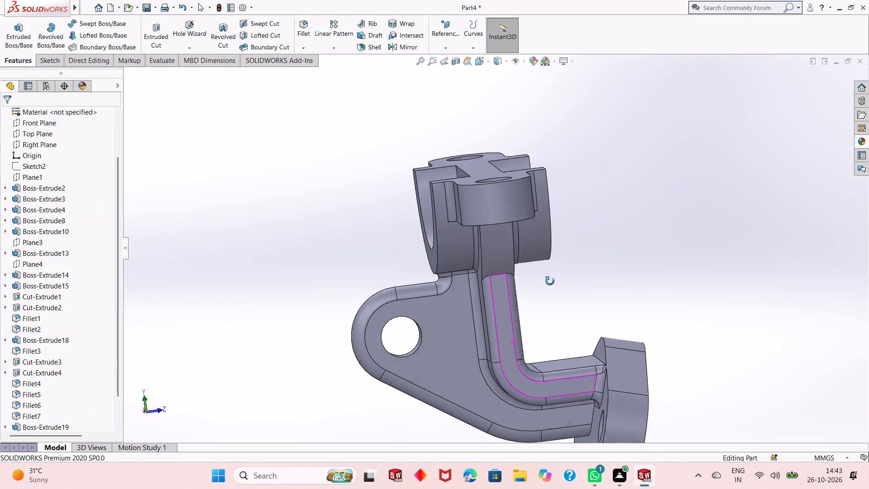
{"action": "middle_click_drag", "start_coordinate": [550, 281], "coordinate": [516, 281]}
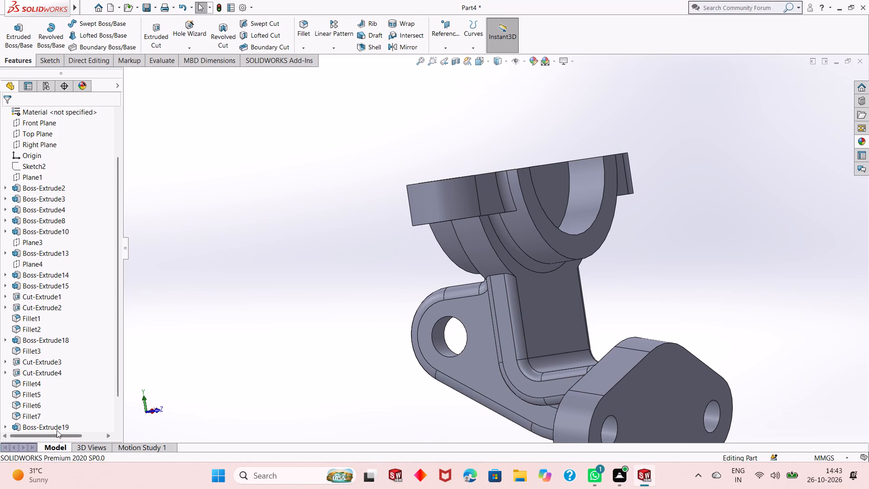
{"action": "scroll", "coordinate": [94, 413], "scroll_direction": "down", "scroll_amount": 5}
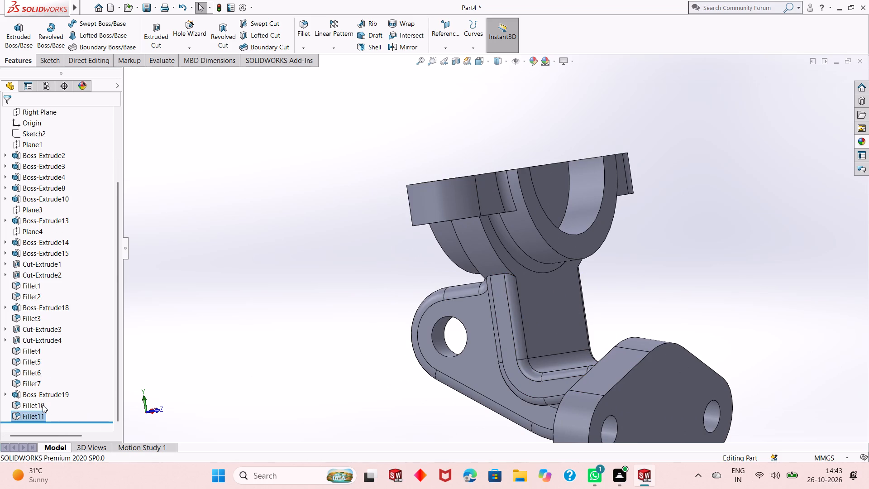
{"action": "right_click", "coordinate": [43, 405]}
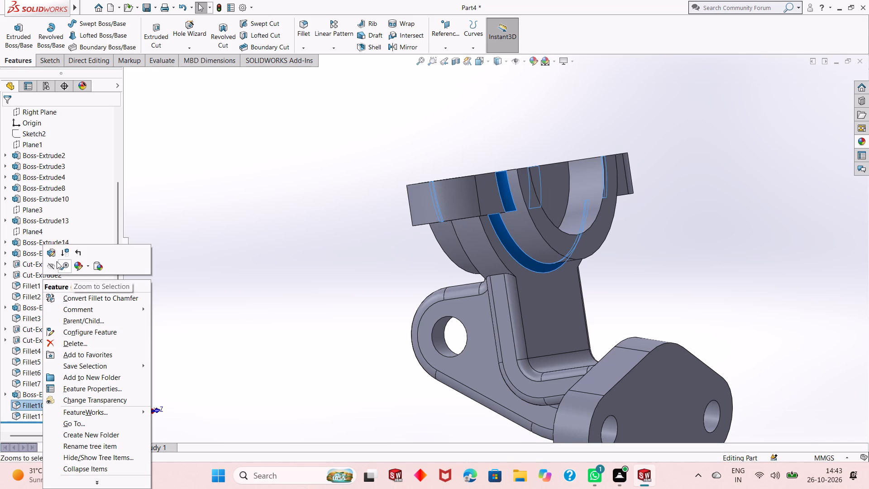
{"action": "left_click", "coordinate": [49, 254]}
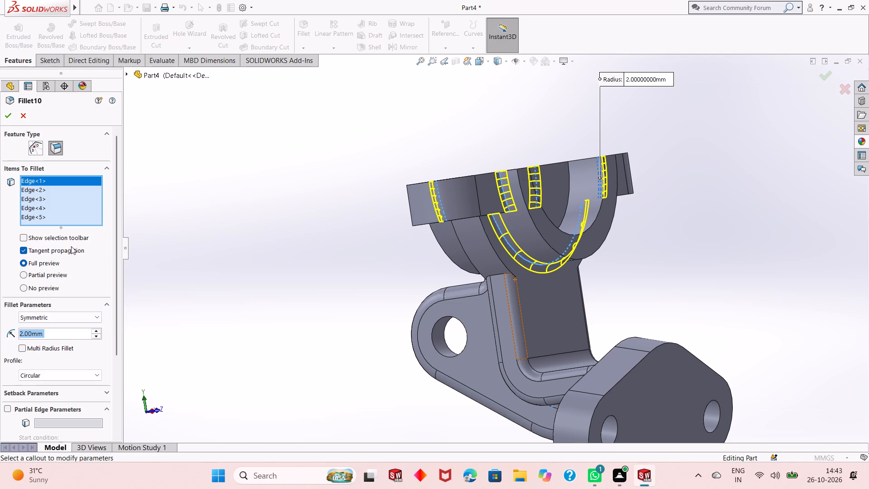
{"action": "right_click", "coordinate": [40, 216]}
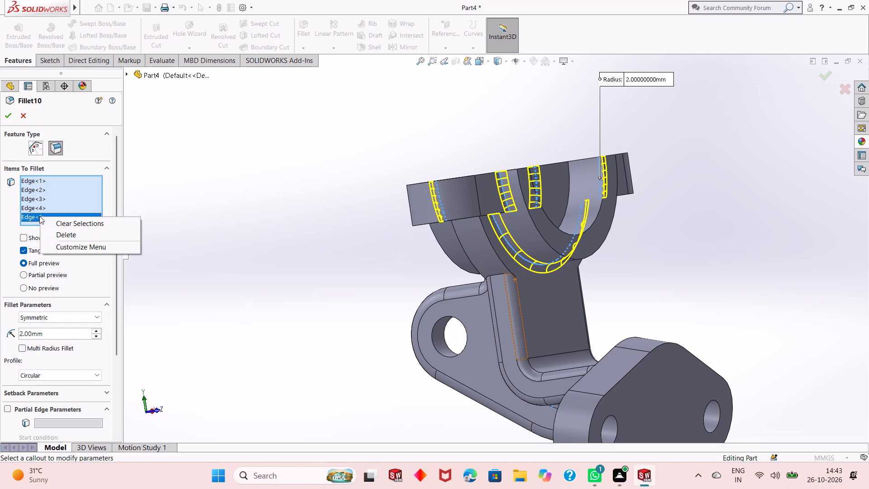
{"action": "left_click", "coordinate": [64, 234]}
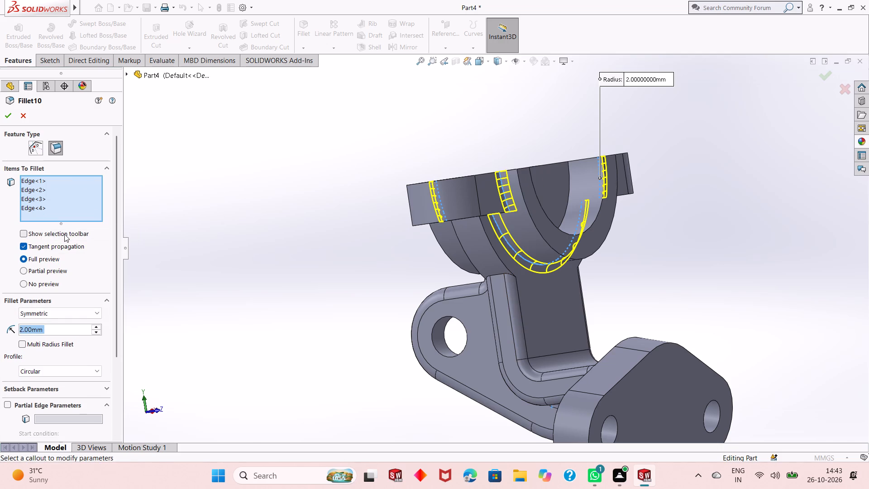
{"action": "key", "text": "ctrl+z"}
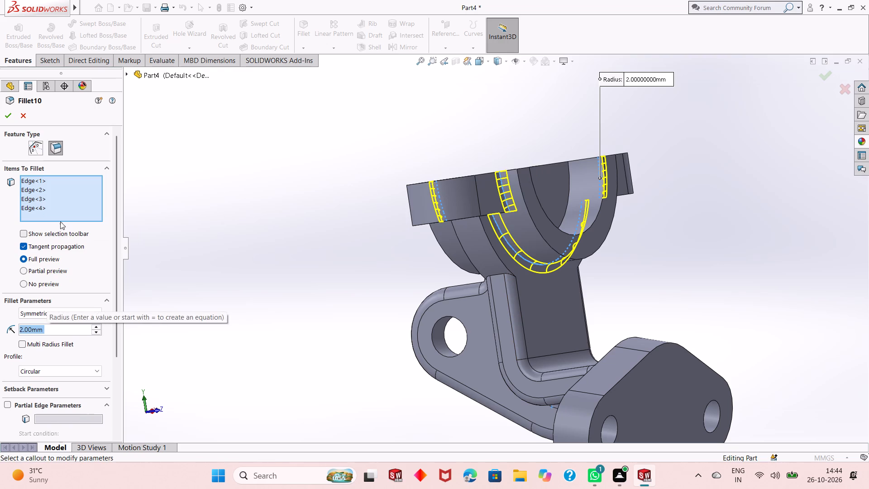
{"action": "right_click", "coordinate": [40, 206]}
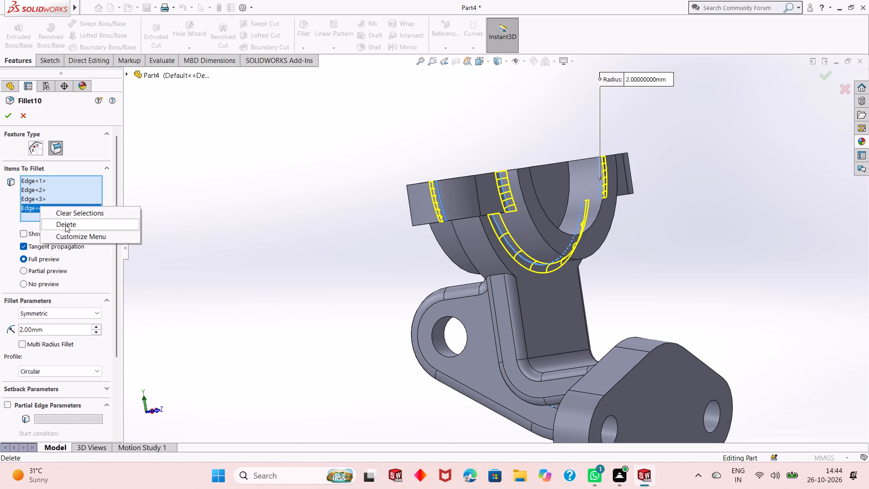
{"action": "left_click", "coordinate": [65, 225]}
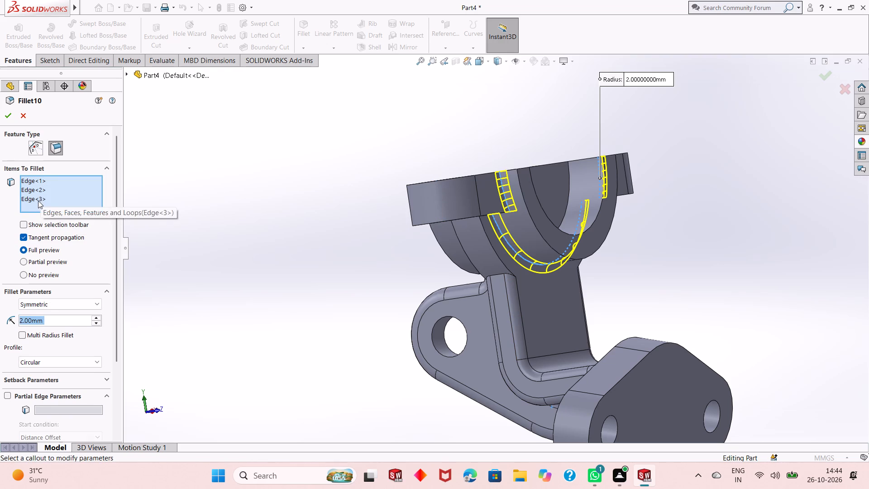
{"action": "right_click", "coordinate": [38, 201]}
{"action": "left_click", "coordinate": [62, 218]}
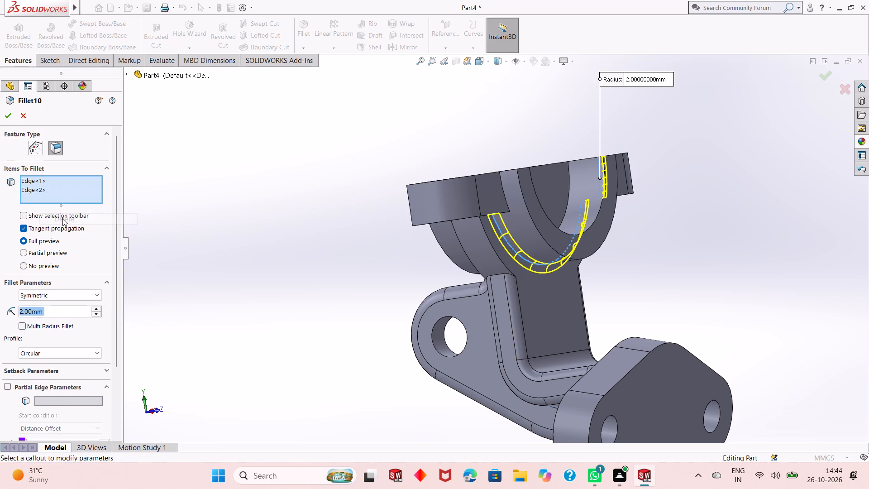
{"action": "right_click", "coordinate": [41, 191]}
{"action": "left_click", "coordinate": [62, 210]}
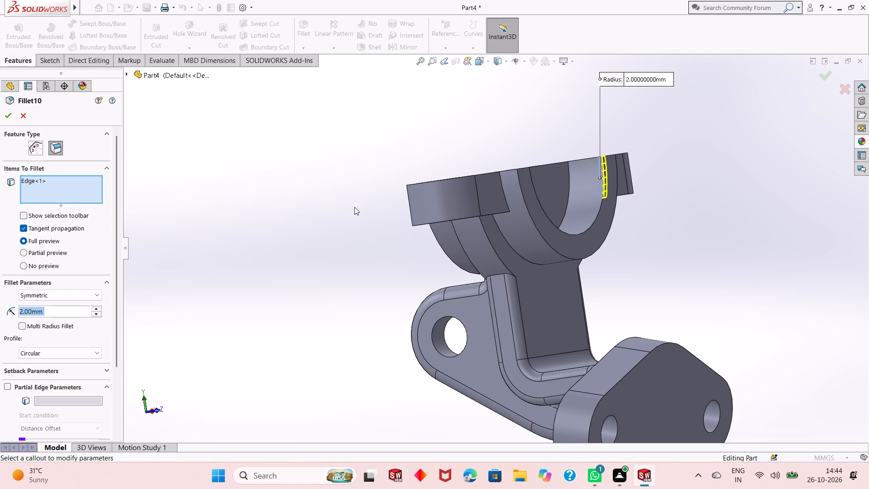
Add the three other short ear-to-cradle edges back to the 2 mm fillet selection and apply it.
{"action": "left_click", "coordinate": [504, 192]}
{"action": "middle_click_drag", "start_coordinate": [473, 187], "coordinate": [527, 186]}
{"action": "scroll", "coordinate": [385, 186], "scroll_direction": "down", "scroll_amount": 4}
{"action": "scroll", "coordinate": [387, 230], "scroll_direction": "down", "scroll_amount": 2}
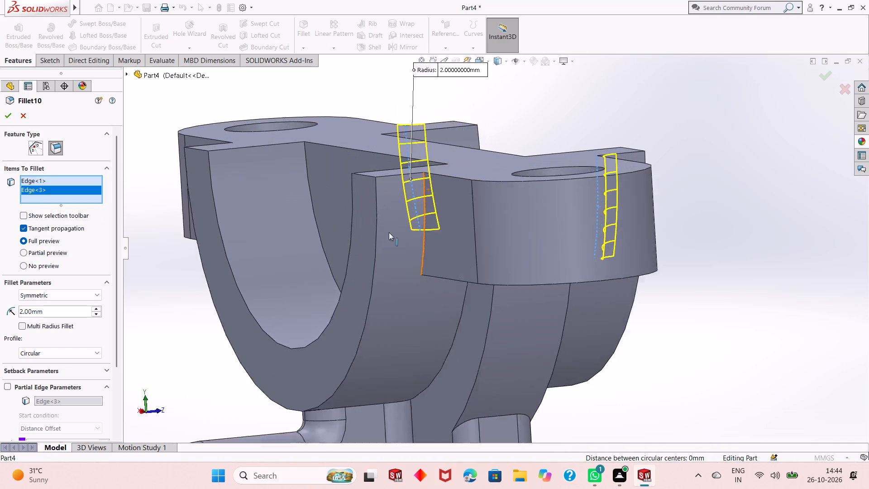
{"action": "scroll", "coordinate": [389, 232], "scroll_direction": "down", "scroll_amount": 1}
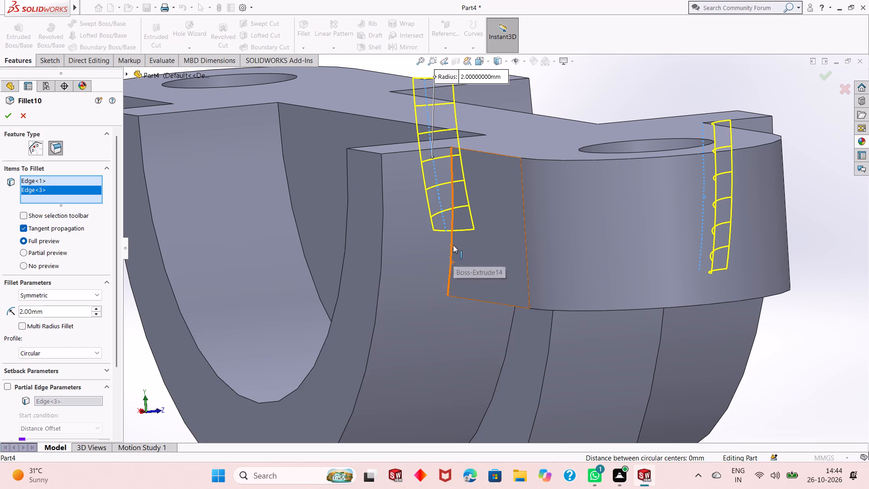
{"action": "left_click", "coordinate": [453, 244]}
{"action": "scroll", "coordinate": [474, 252], "scroll_direction": "up", "scroll_amount": 5}
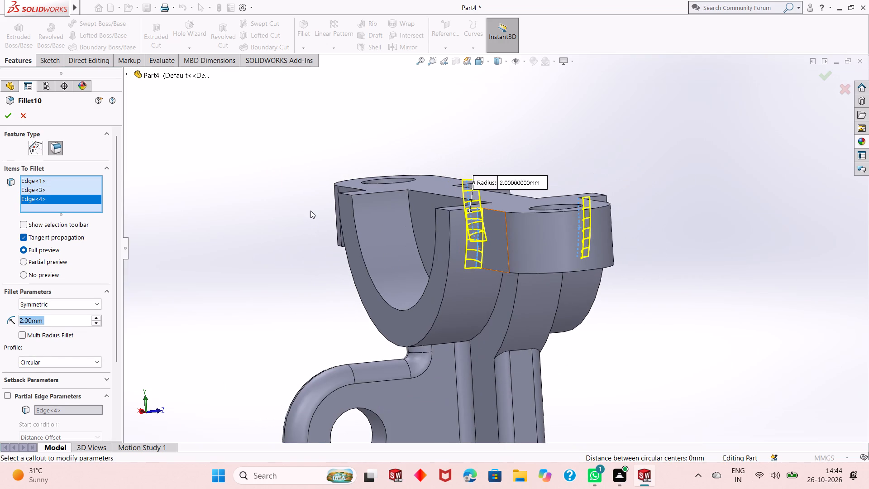
{"action": "middle_click_drag", "start_coordinate": [397, 227], "coordinate": [504, 212]}
{"action": "left_click", "coordinate": [374, 221]}
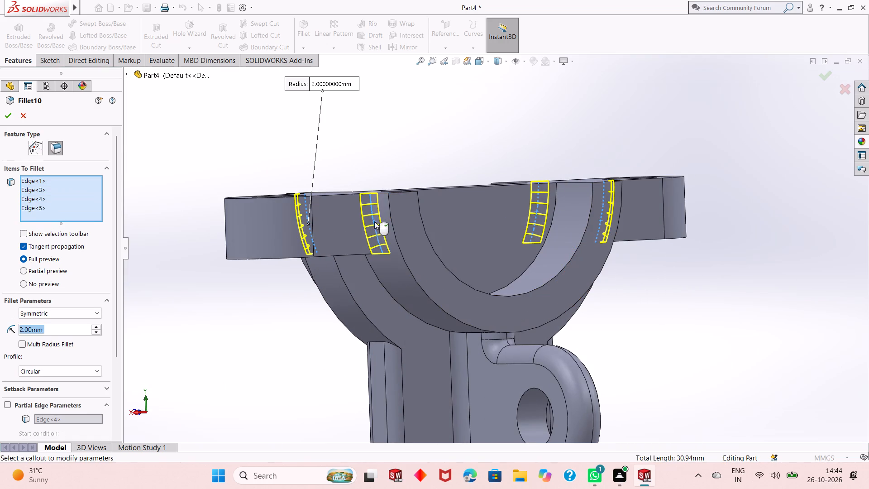
{"action": "left_click", "coordinate": [6, 118]}
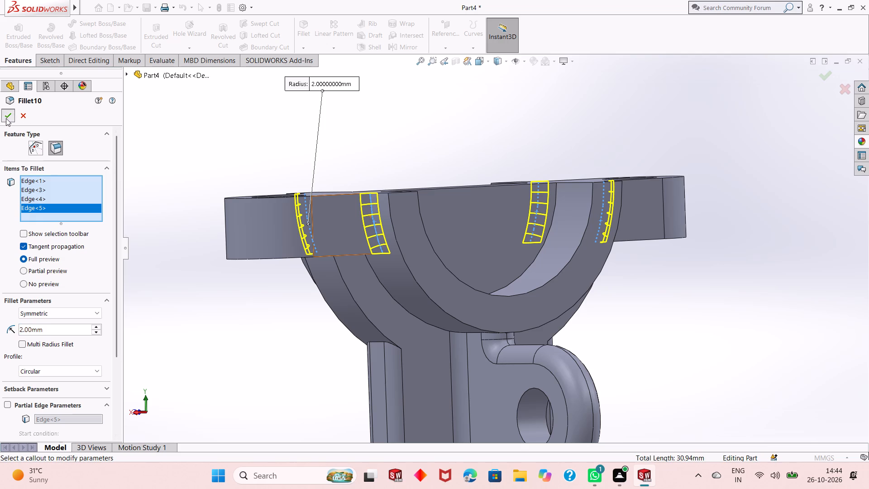
Edit the 1 mm lug-side arc fillet to include the matching lower arc edge on the rib's opposite side.
{"action": "scroll", "coordinate": [620, 288], "scroll_direction": "up", "scroll_amount": 2}
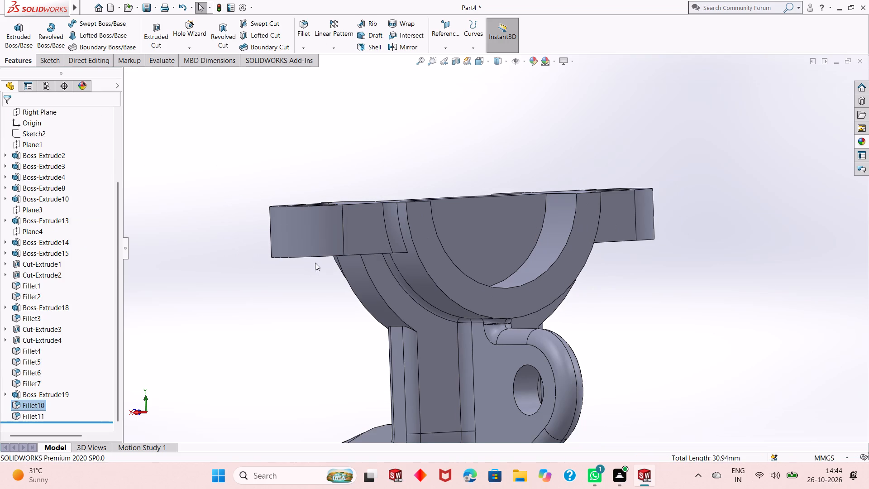
{"action": "left_click", "coordinate": [182, 270]}
{"action": "scroll", "coordinate": [25, 395], "scroll_direction": "down", "scroll_amount": 2}
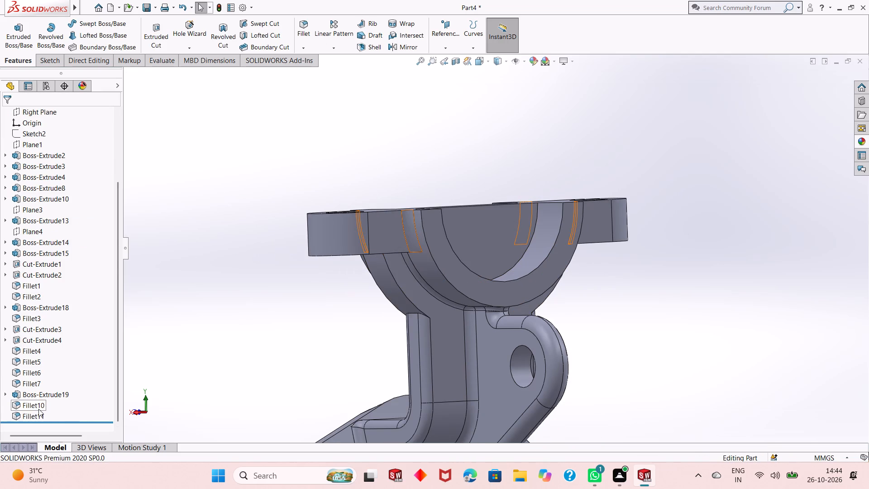
{"action": "left_click", "coordinate": [41, 412]}
{"action": "left_click", "coordinate": [51, 383]}
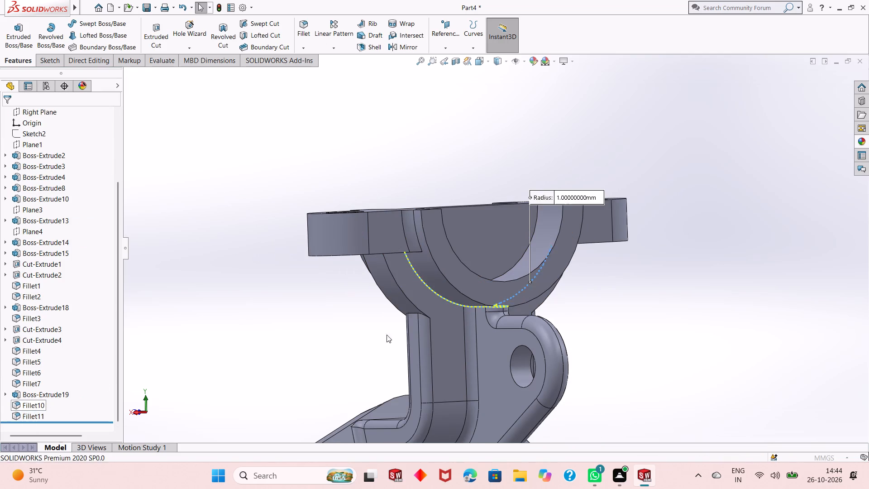
{"action": "middle_click_drag", "start_coordinate": [286, 313], "coordinate": [389, 296]}
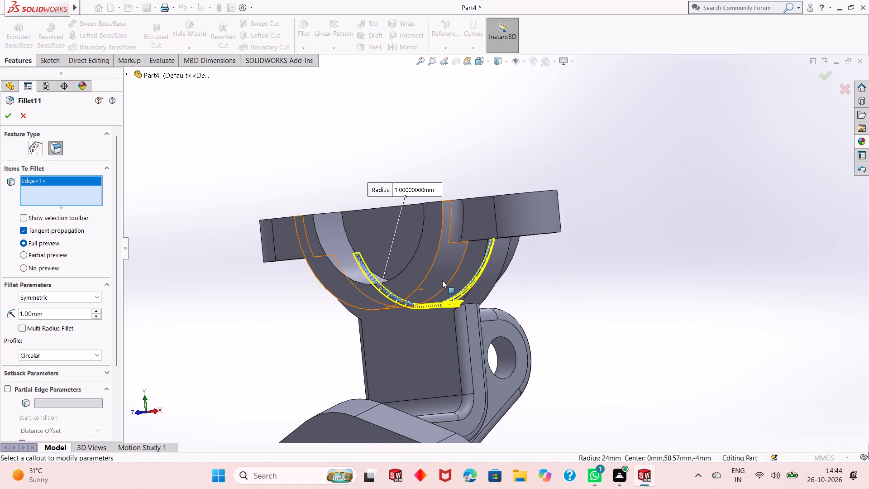
{"action": "left_click", "coordinate": [457, 270]}
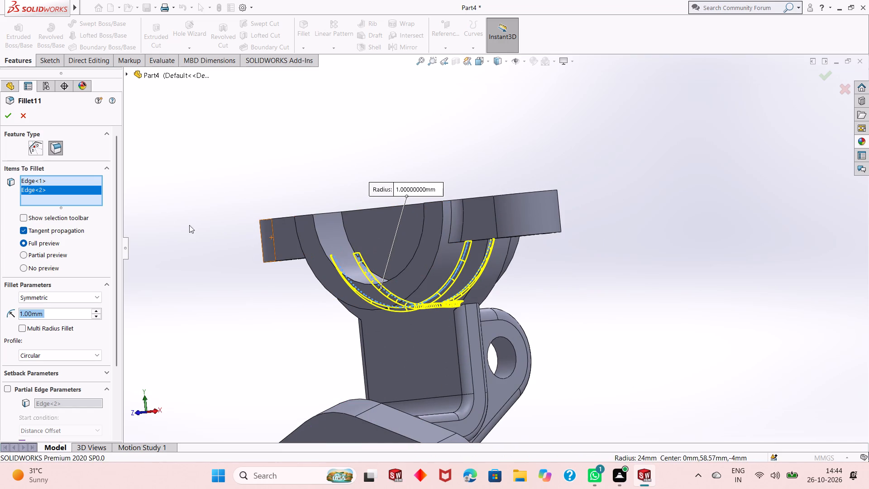
{"action": "left_click", "coordinate": [13, 119]}
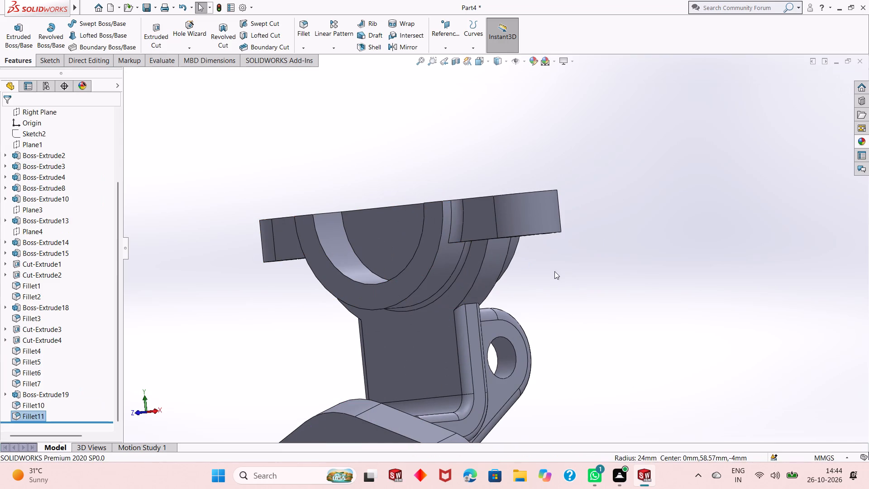
Examine the bracket's cradle, rib, lug and ear fillets from several angles and at full view.
{"action": "middle_click_drag", "start_coordinate": [558, 283], "coordinate": [545, 260]}
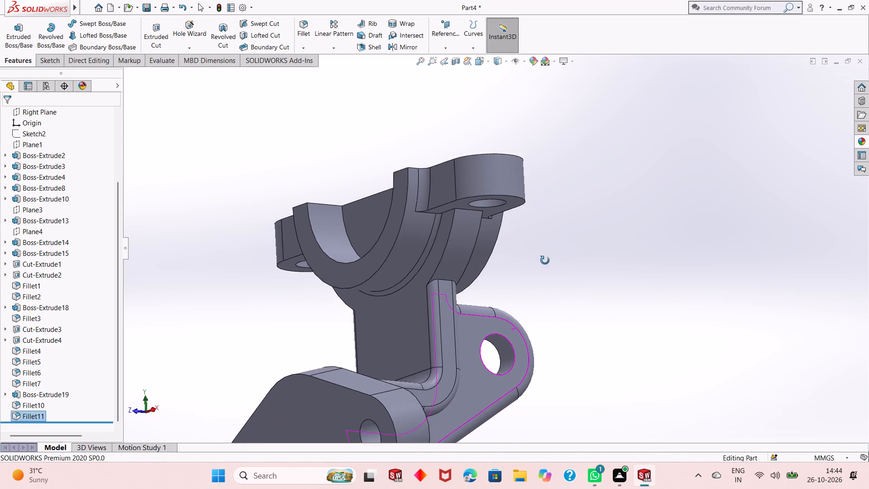
{"action": "middle_click_drag", "start_coordinate": [545, 260], "coordinate": [482, 290]}
{"action": "middle_click_drag", "start_coordinate": [482, 290], "coordinate": [461, 292]}
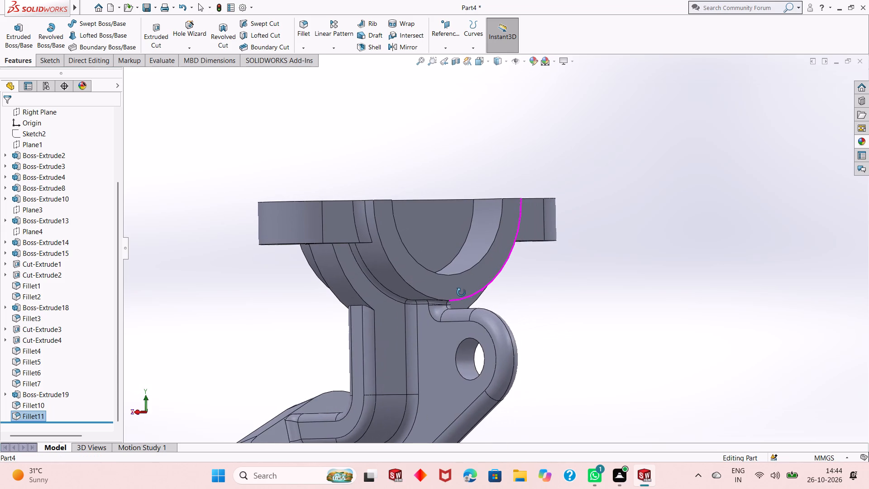
{"action": "middle_click_drag", "start_coordinate": [461, 292], "coordinate": [455, 353]}
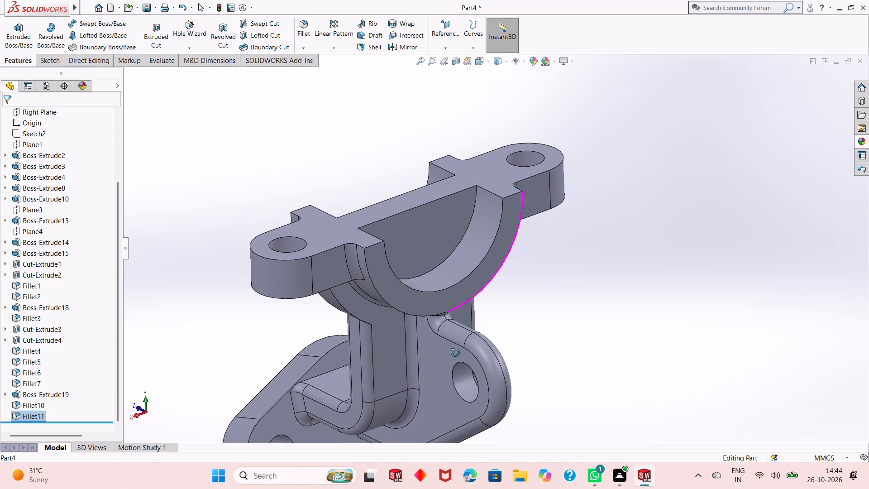
{"action": "middle_click_drag", "start_coordinate": [455, 353], "coordinate": [456, 328]}
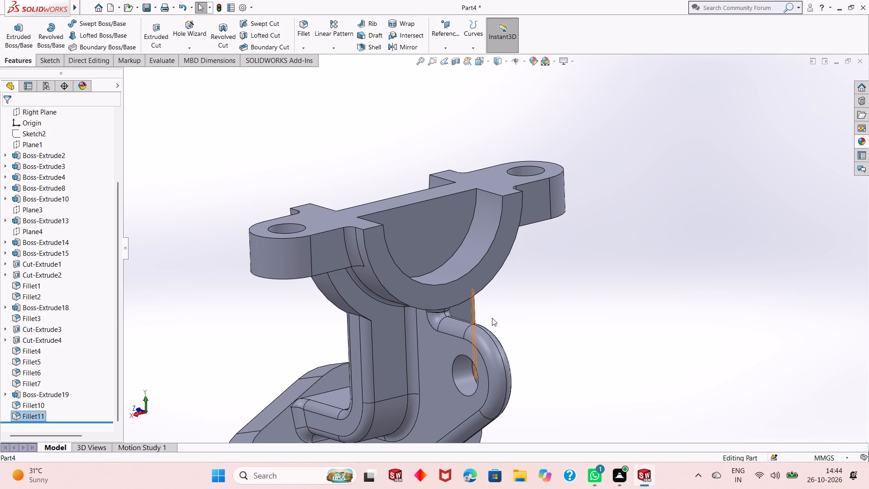
{"action": "middle_click_drag", "start_coordinate": [525, 355], "coordinate": [528, 339]}
{"action": "scroll", "coordinate": [525, 358], "scroll_direction": "up", "scroll_amount": 1}
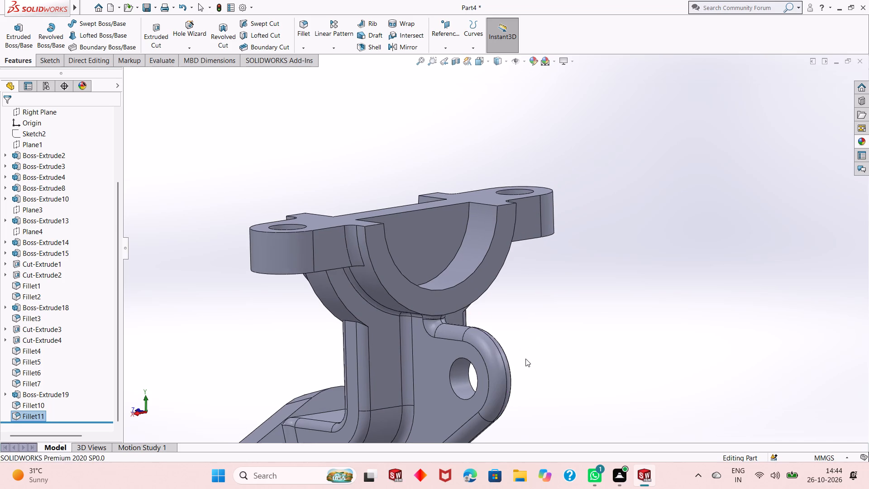
{"action": "scroll", "coordinate": [492, 392], "scroll_direction": "up", "scroll_amount": 2}
{"action": "scroll", "coordinate": [462, 343], "scroll_direction": "down", "scroll_amount": 1}
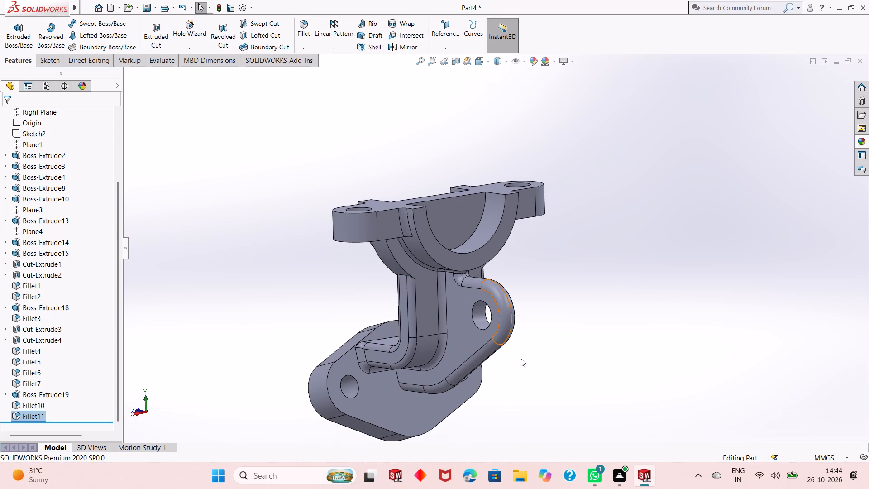
{"action": "scroll", "coordinate": [462, 270], "scroll_direction": "down", "scroll_amount": 1}
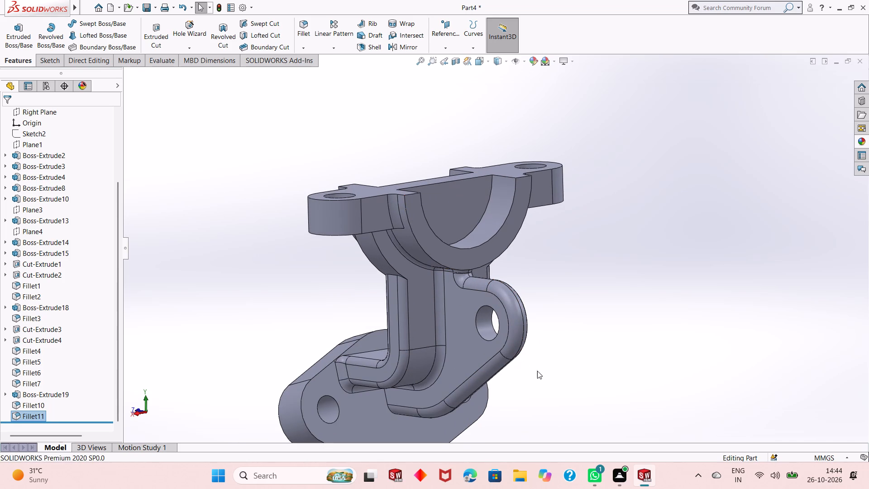
{"action": "middle_click_drag", "start_coordinate": [543, 385], "coordinate": [557, 374]}
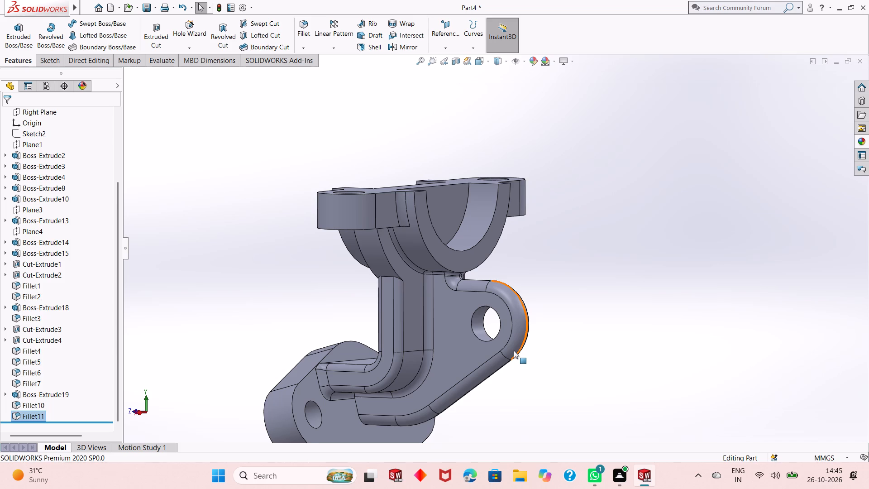
{"action": "middle_click_drag", "start_coordinate": [514, 350], "coordinate": [543, 347]}
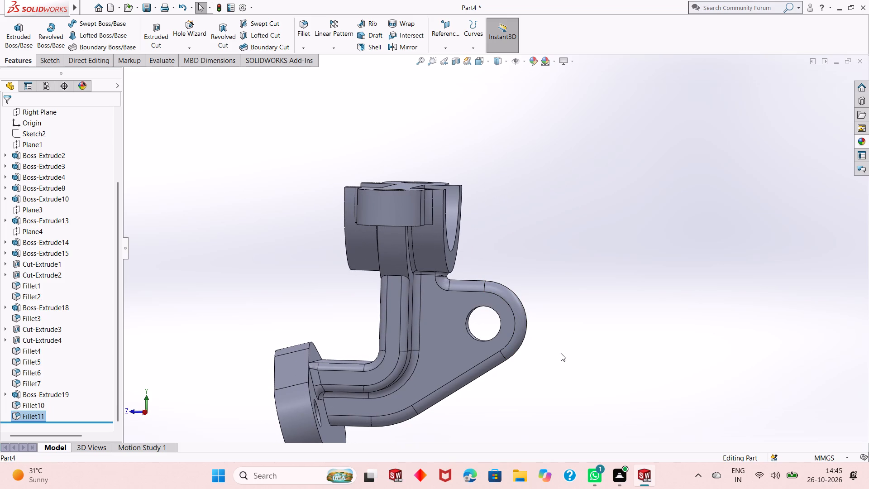
{"action": "middle_click_drag", "start_coordinate": [544, 355], "coordinate": [530, 358]}
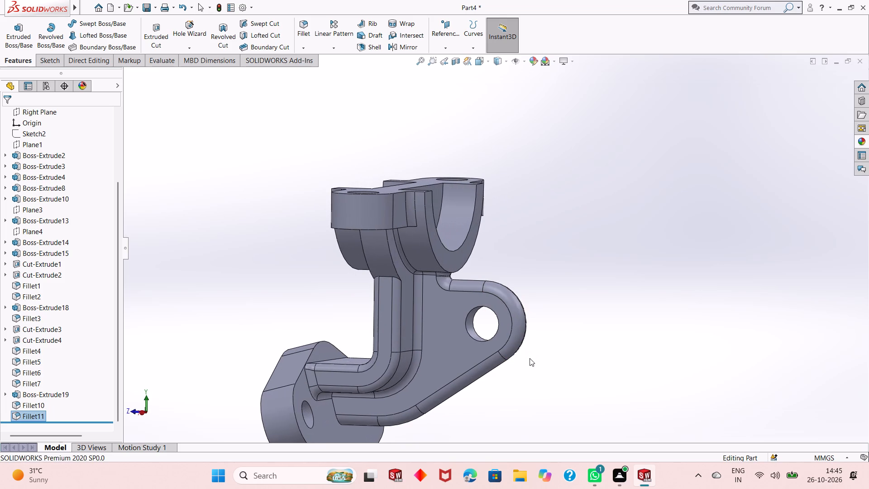
{"action": "middle_click_drag", "start_coordinate": [542, 360], "coordinate": [506, 360]}
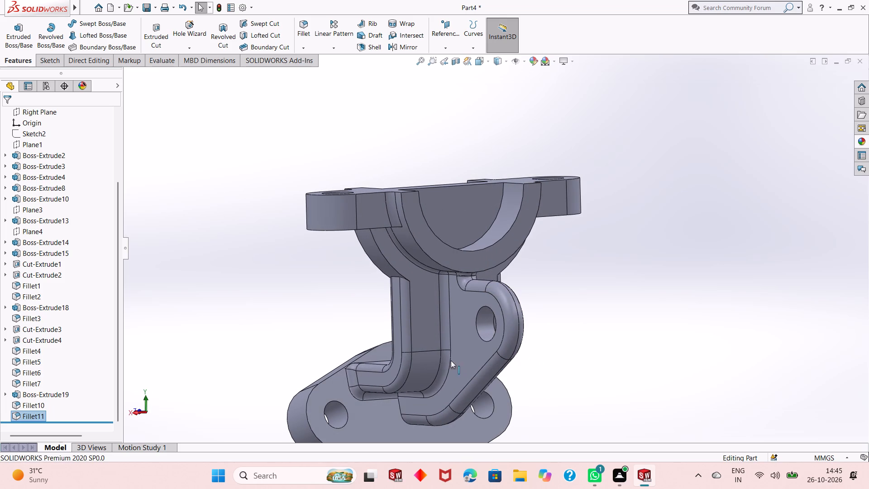
{"action": "scroll", "coordinate": [519, 365], "scroll_direction": "up", "scroll_amount": 1}
{"action": "middle_click", "coordinate": [514, 374]}
{"action": "scroll", "coordinate": [565, 365], "scroll_direction": "up", "scroll_amount": 1}
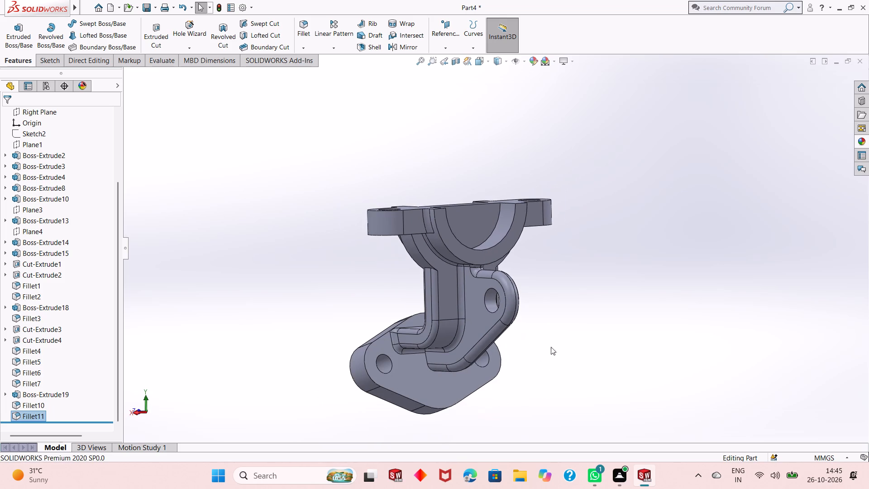
Add a 1 mm symmetric fillet with tangent propagation to the lower outer edges of both bolt-hole ears on the cradle.
{"action": "middle_click_drag", "start_coordinate": [540, 326], "coordinate": [554, 374]}
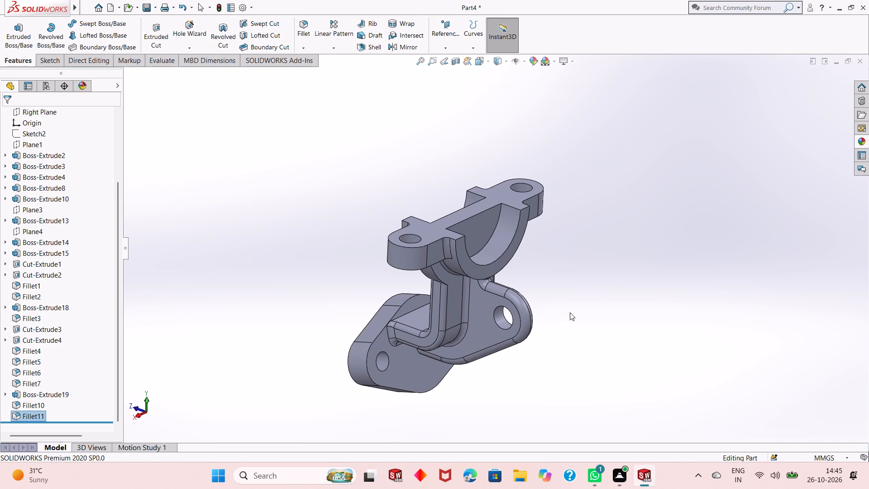
{"action": "middle_click_drag", "start_coordinate": [523, 321], "coordinate": [553, 288]}
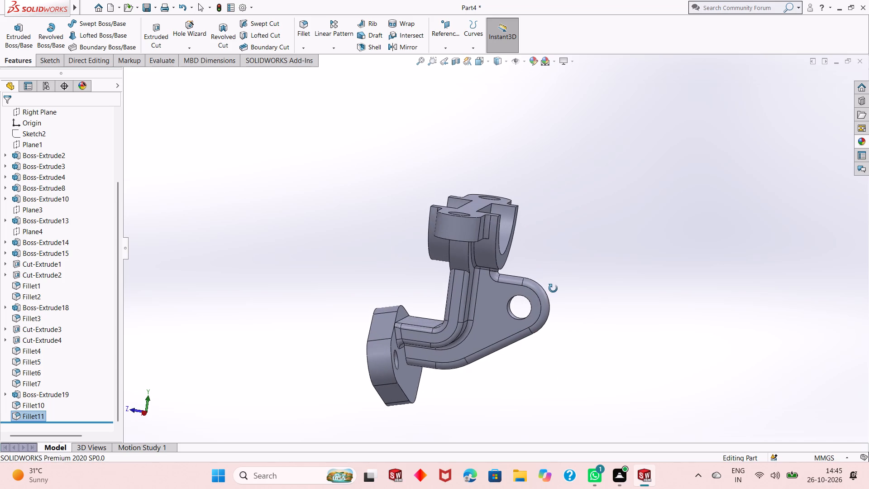
{"action": "middle_click_drag", "start_coordinate": [553, 288], "coordinate": [555, 294]}
{"action": "scroll", "coordinate": [480, 294], "scroll_direction": "down", "scroll_amount": 1}
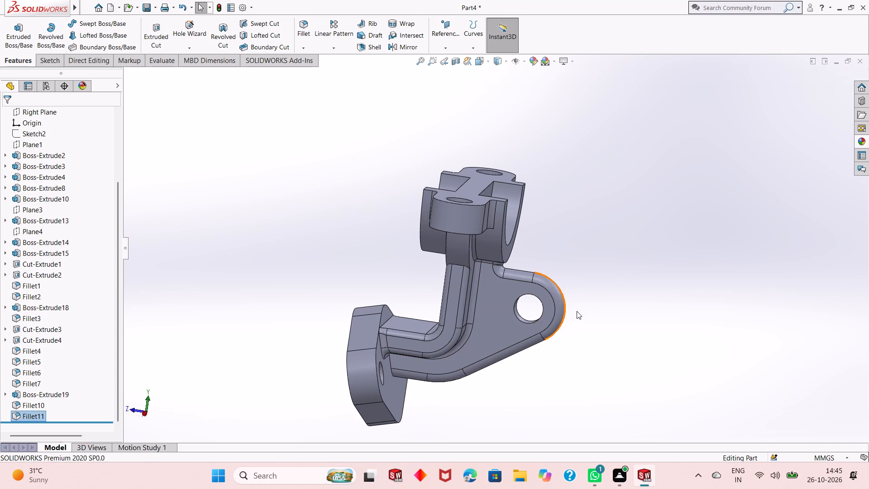
{"action": "middle_click_drag", "start_coordinate": [576, 311], "coordinate": [610, 306]}
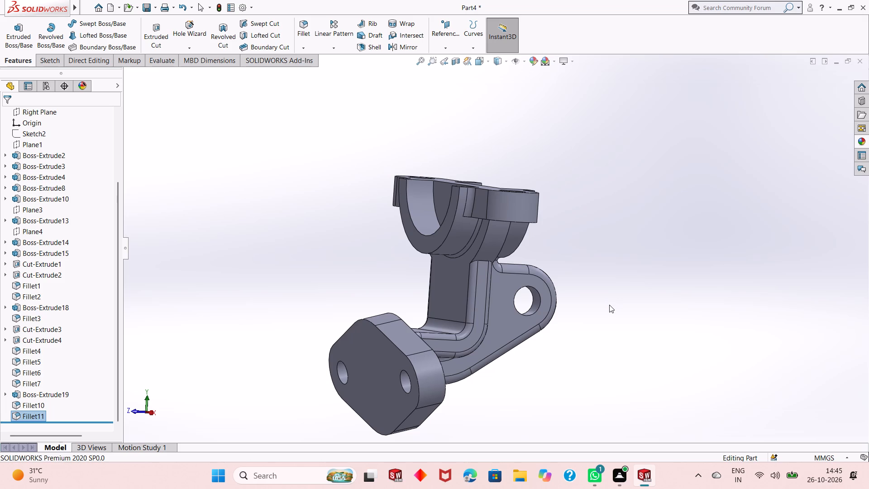
{"action": "middle_click_drag", "start_coordinate": [592, 322], "coordinate": [574, 341]}
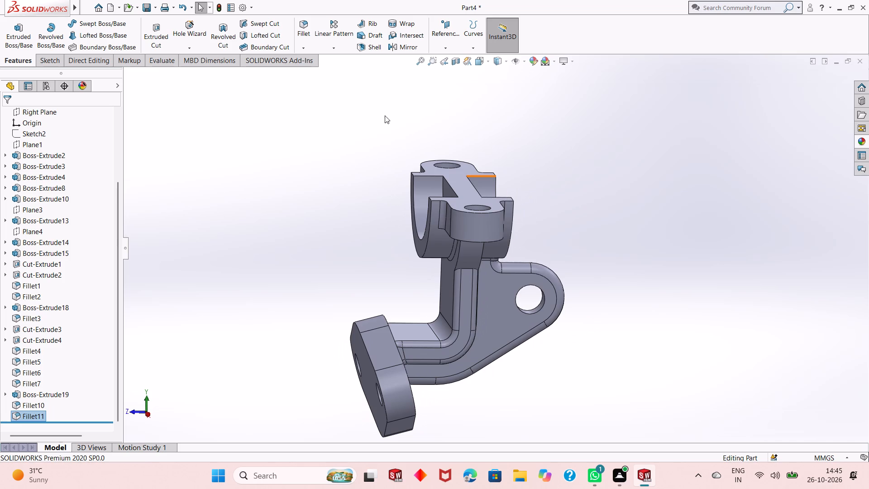
{"action": "left_click", "coordinate": [306, 33]}
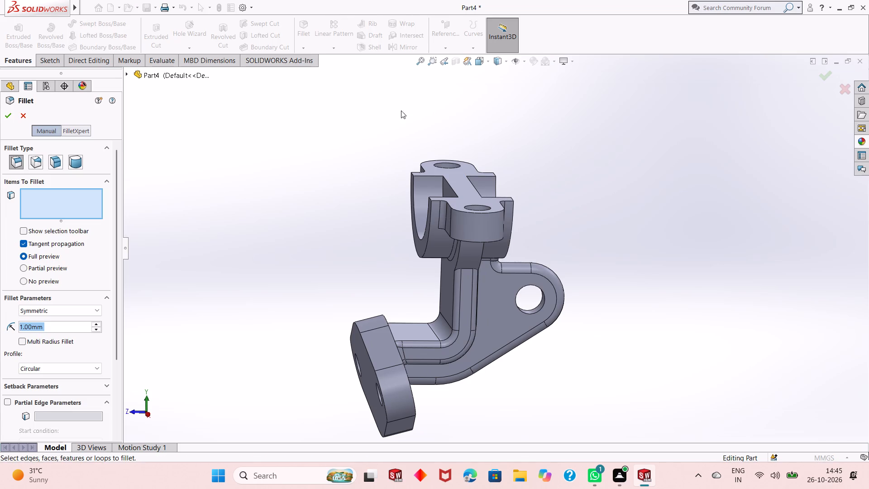
{"action": "left_click", "coordinate": [486, 241]}
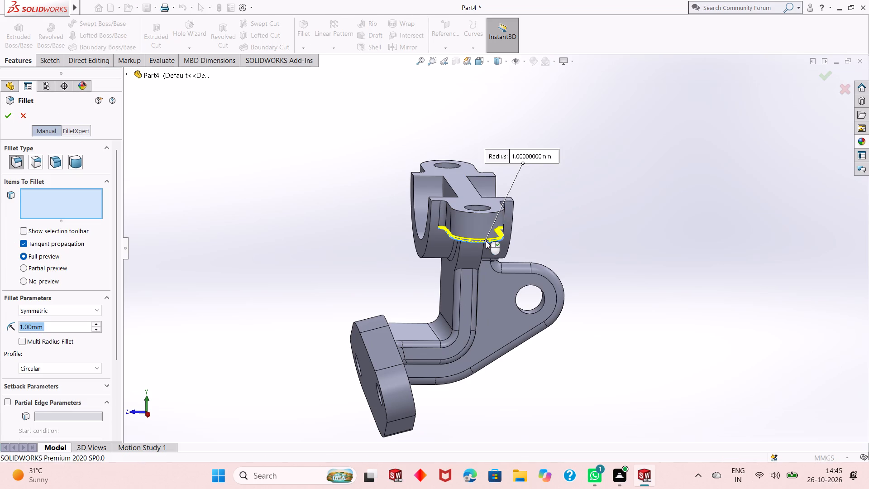
{"action": "left_click", "coordinate": [400, 351]}
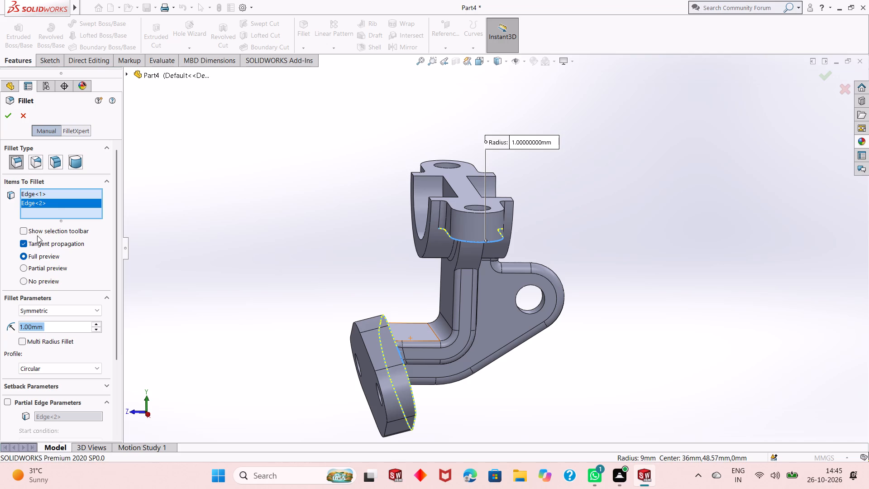
{"action": "right_click", "coordinate": [63, 204]}
{"action": "left_click", "coordinate": [79, 224]}
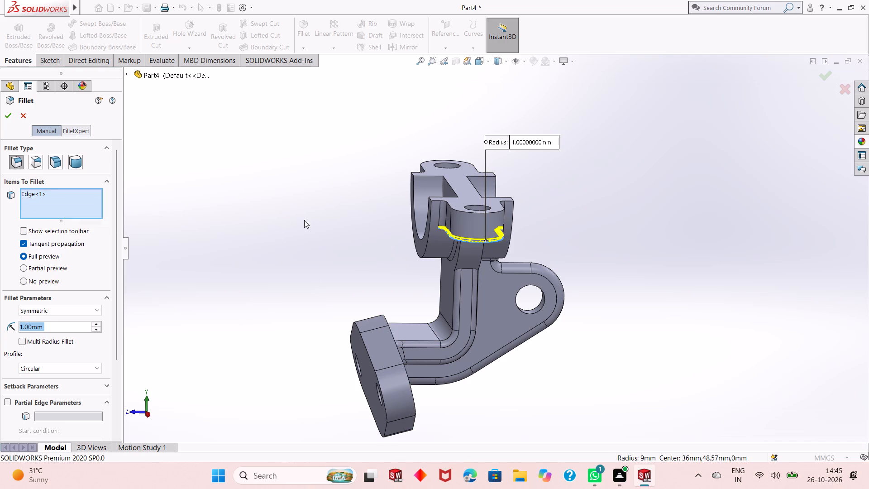
{"action": "middle_click_drag", "start_coordinate": [305, 221], "coordinate": [425, 180]}
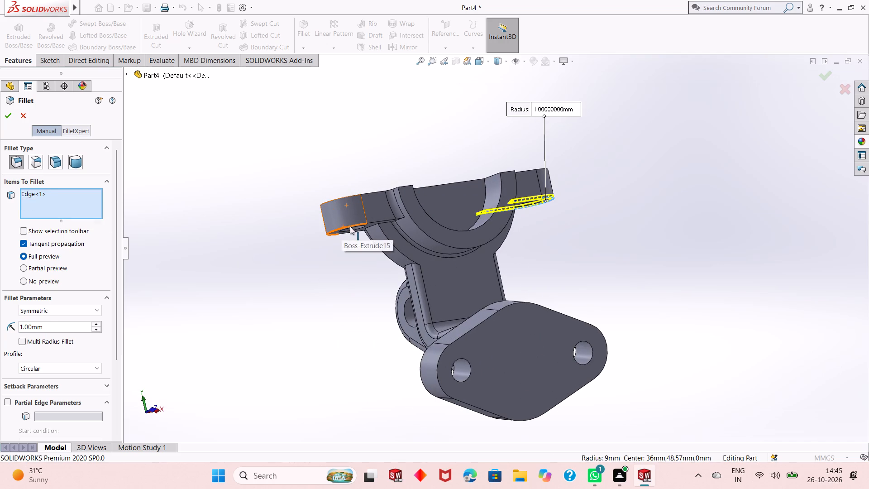
{"action": "left_click", "coordinate": [350, 226]}
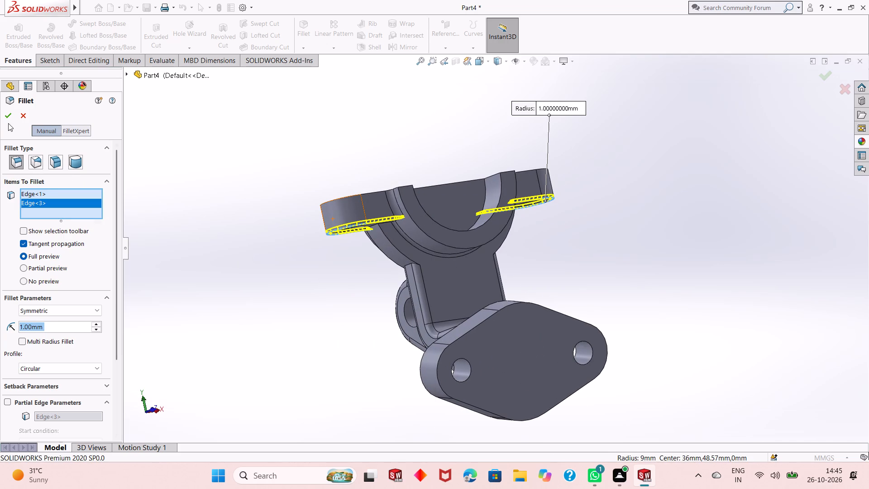
{"action": "left_click", "coordinate": [10, 117]}
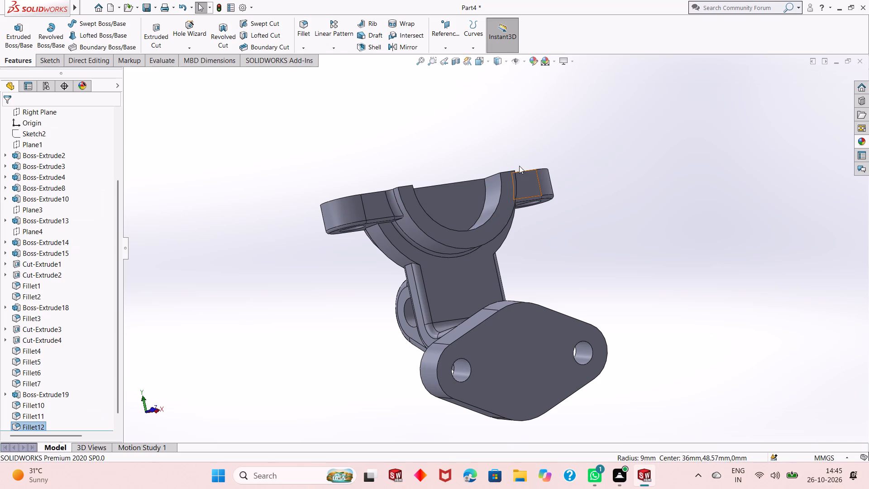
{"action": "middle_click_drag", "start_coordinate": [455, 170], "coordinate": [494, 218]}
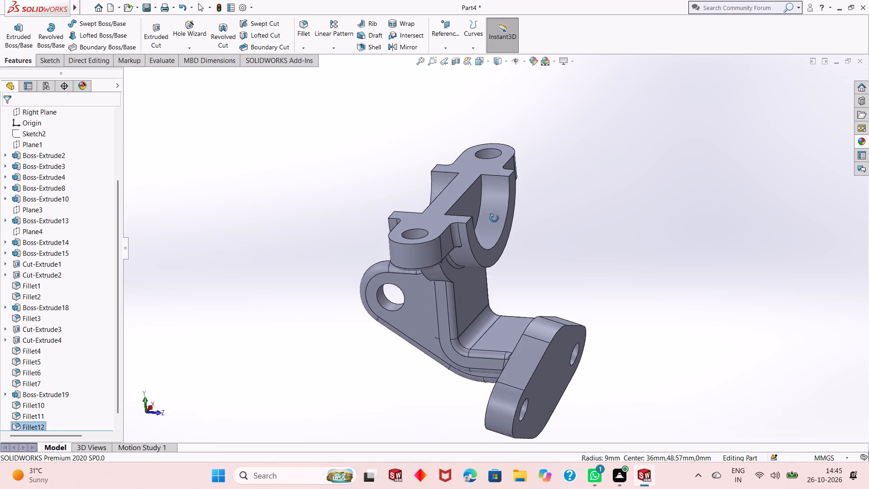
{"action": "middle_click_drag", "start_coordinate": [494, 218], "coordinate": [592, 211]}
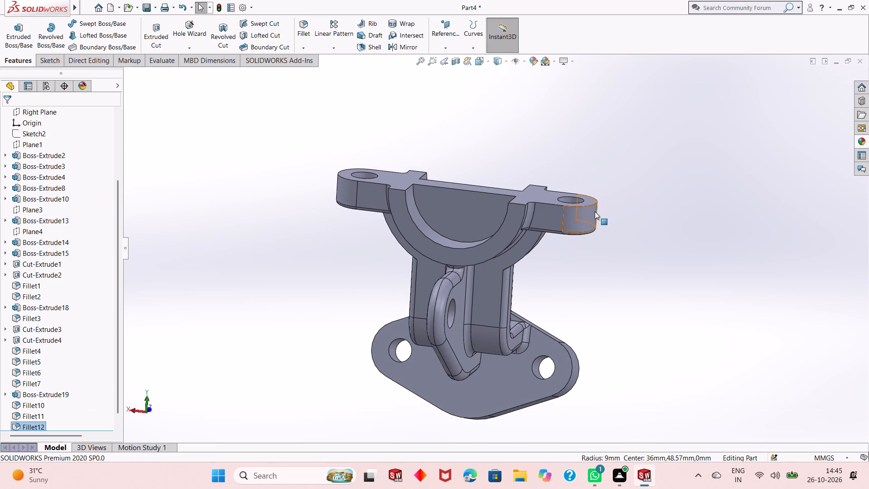
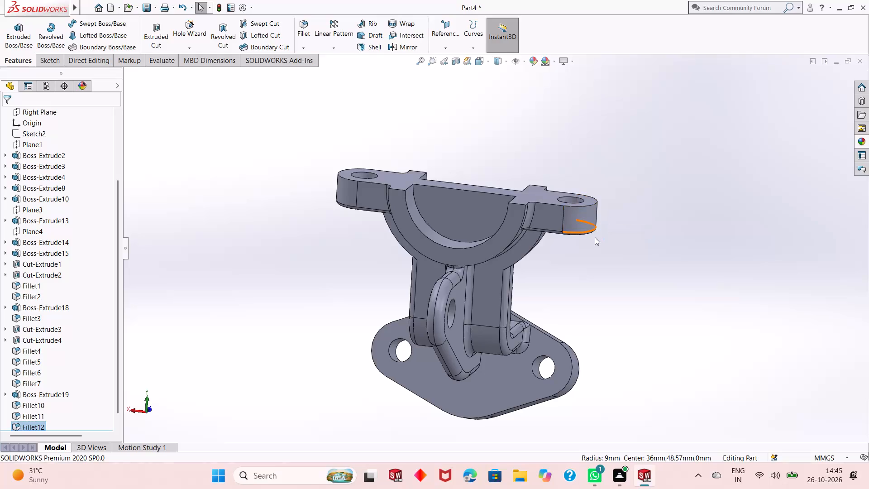
Examine the bracket's ear undersides, cradle, lug and base flange from several angles.
{"action": "middle_click_drag", "start_coordinate": [595, 238], "coordinate": [597, 200]}
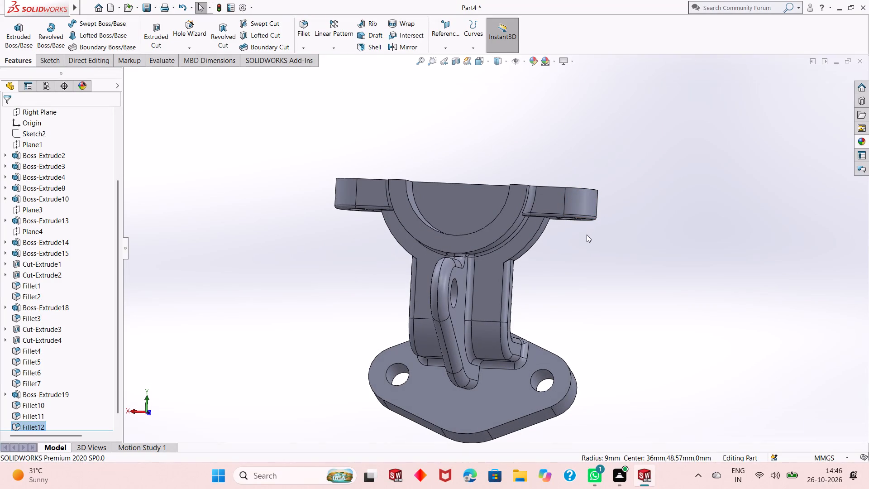
{"action": "middle_click_drag", "start_coordinate": [604, 243], "coordinate": [621, 208]}
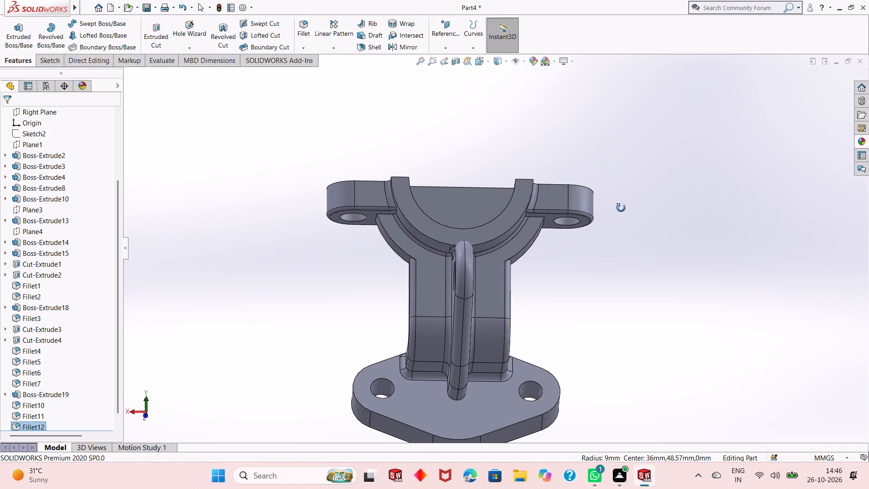
{"action": "middle_click_drag", "start_coordinate": [621, 208], "coordinate": [621, 207]}
{"action": "scroll", "coordinate": [574, 240], "scroll_direction": "up", "scroll_amount": 1}
{"action": "middle_click_drag", "start_coordinate": [575, 240], "coordinate": [558, 300]}
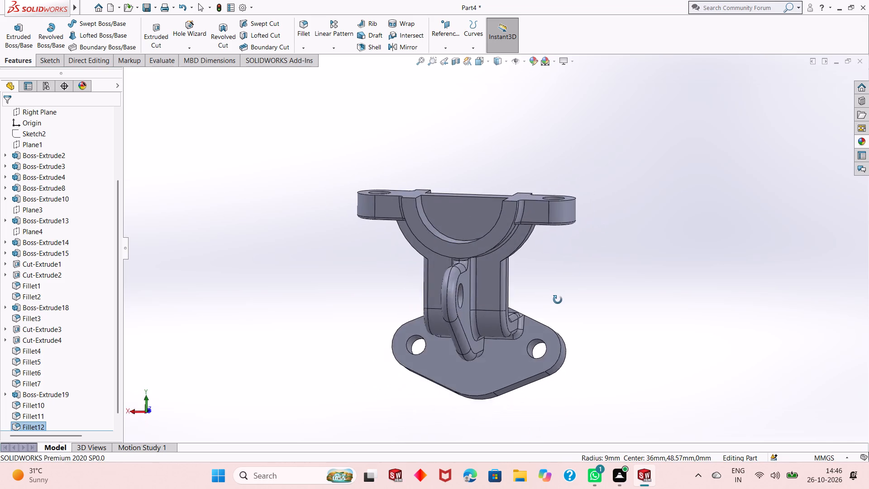
{"action": "middle_click_drag", "start_coordinate": [558, 300], "coordinate": [543, 310]}
{"action": "middle_click_drag", "start_coordinate": [560, 288], "coordinate": [587, 288]}
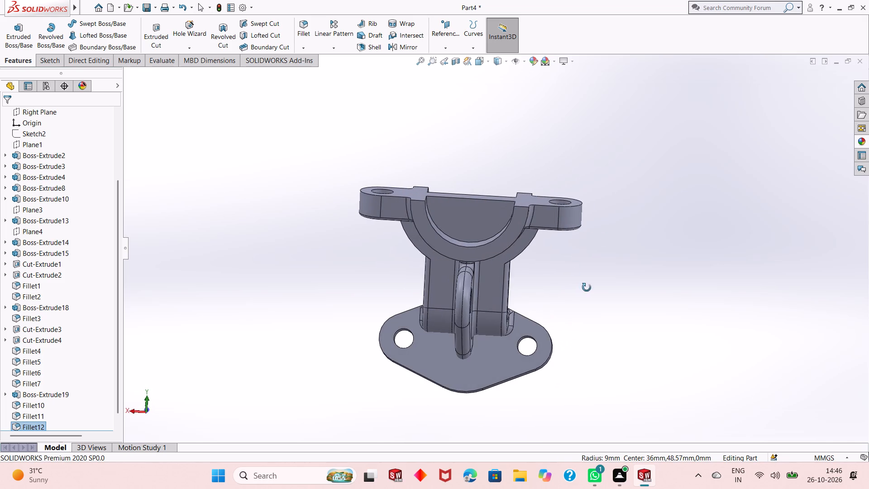
{"action": "middle_click_drag", "start_coordinate": [587, 288], "coordinate": [587, 287]}
{"action": "middle_click_drag", "start_coordinate": [587, 287], "coordinate": [524, 287]}
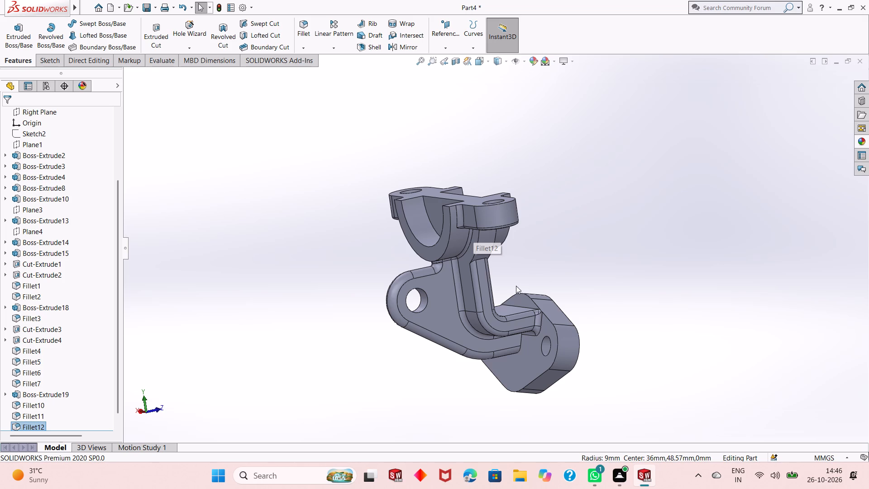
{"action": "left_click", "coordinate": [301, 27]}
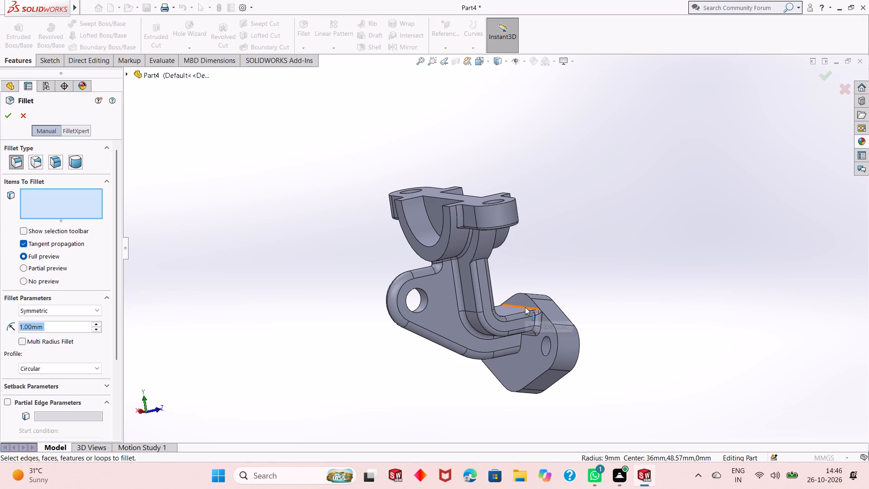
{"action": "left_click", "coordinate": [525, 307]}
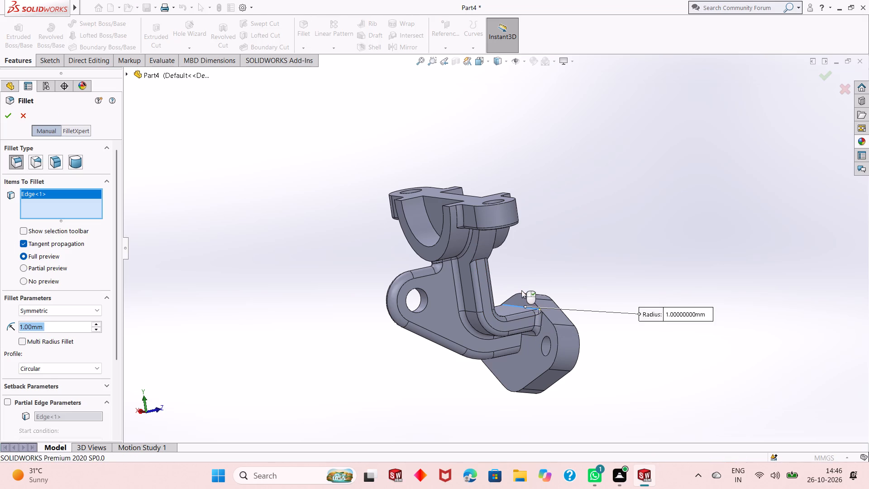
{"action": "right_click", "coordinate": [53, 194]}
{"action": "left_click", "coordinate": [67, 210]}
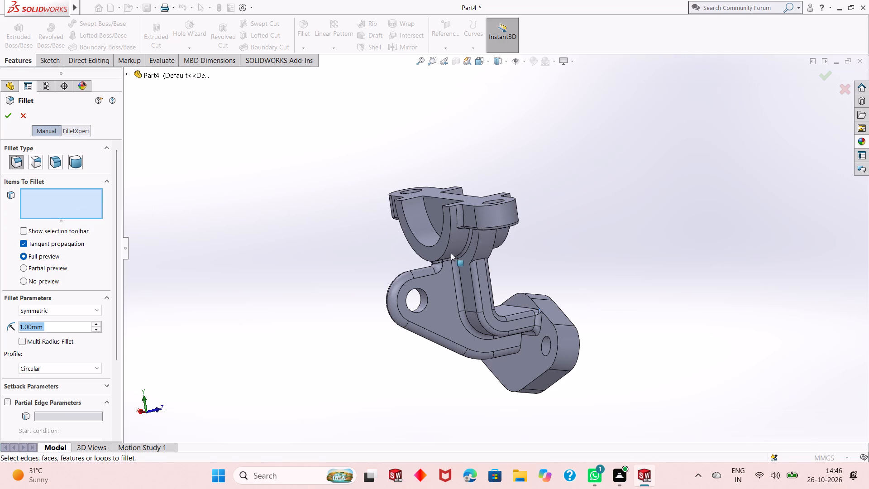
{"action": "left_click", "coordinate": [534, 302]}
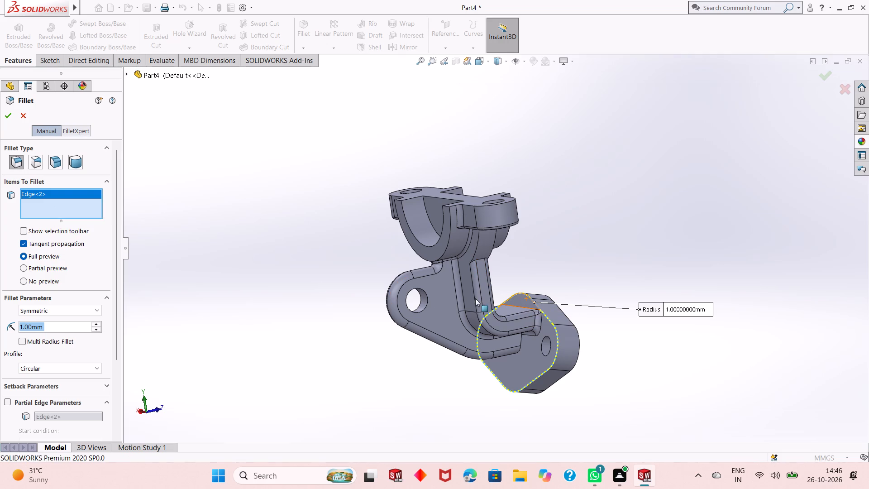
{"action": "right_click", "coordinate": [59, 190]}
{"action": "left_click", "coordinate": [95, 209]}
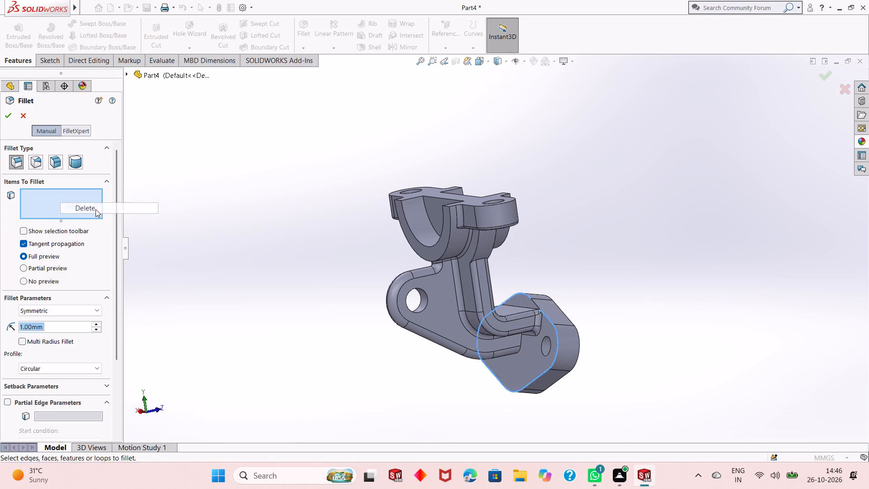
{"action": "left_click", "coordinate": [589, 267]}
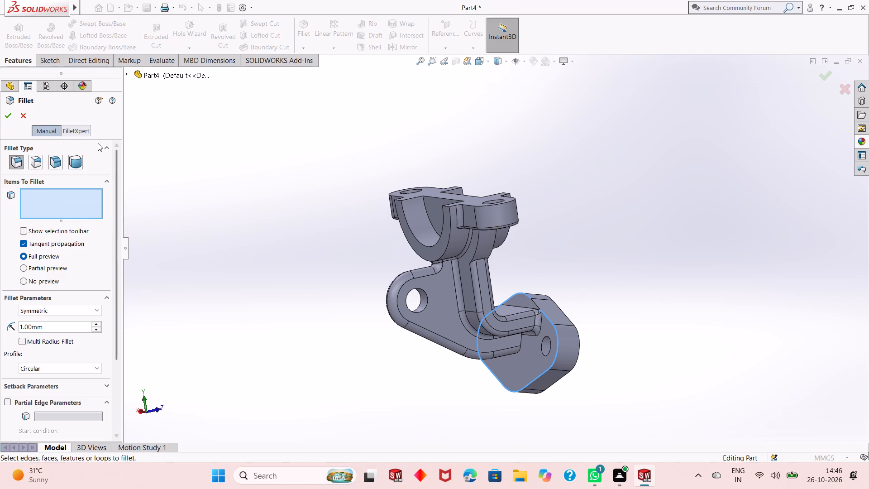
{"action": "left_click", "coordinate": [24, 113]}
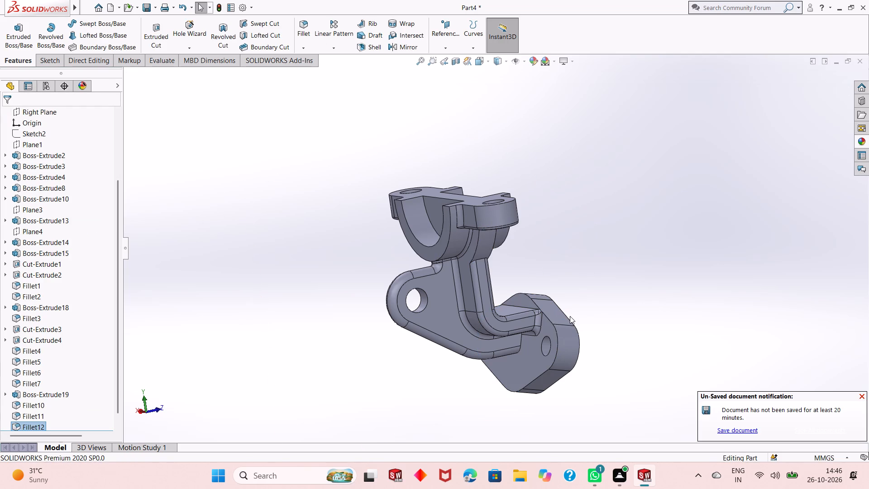
Examine the rib-to-flange junction, the flange's back and the semicircular wall inside the cradle from several angles.
{"action": "scroll", "coordinate": [571, 345], "scroll_direction": "up", "scroll_amount": 2}
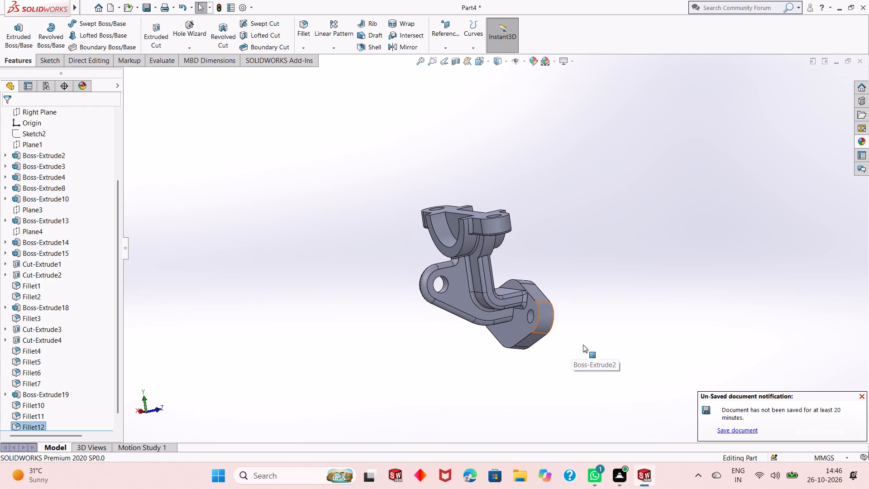
{"action": "scroll", "coordinate": [585, 343], "scroll_direction": "down", "scroll_amount": 1}
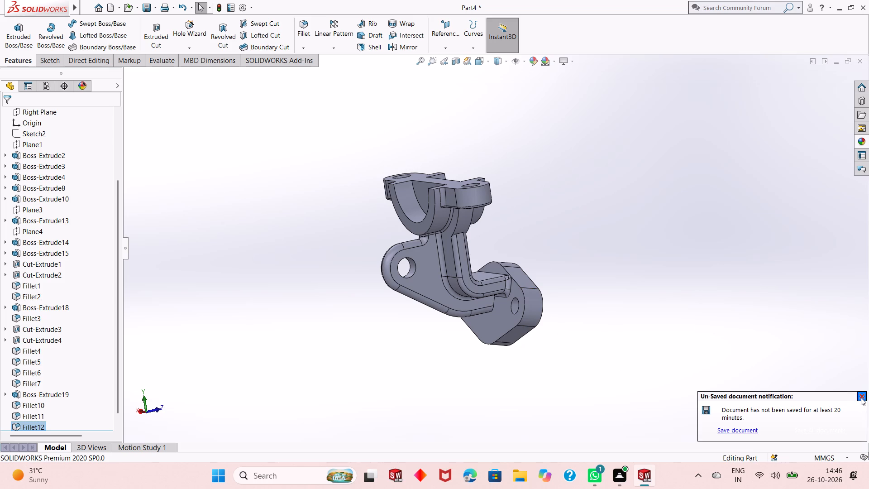
{"action": "left_click", "coordinate": [863, 397]}
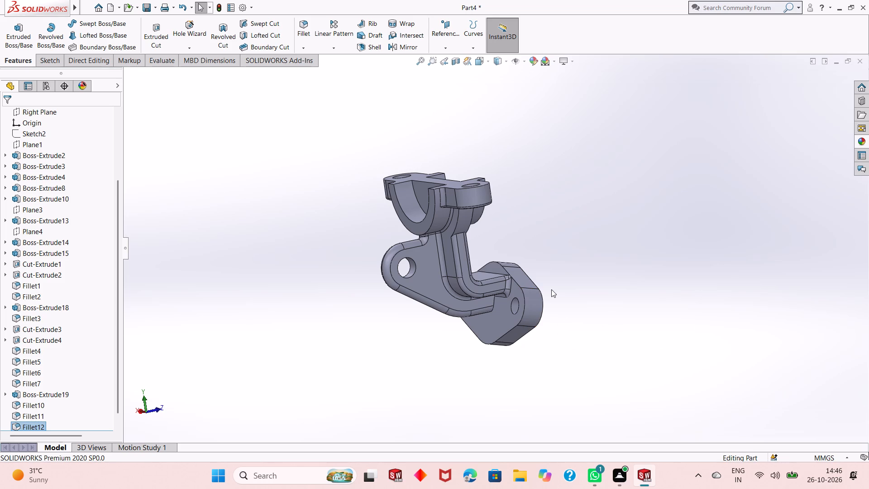
{"action": "middle_click_drag", "start_coordinate": [552, 290], "coordinate": [570, 294]}
{"action": "scroll", "coordinate": [506, 275], "scroll_direction": "down", "scroll_amount": 4}
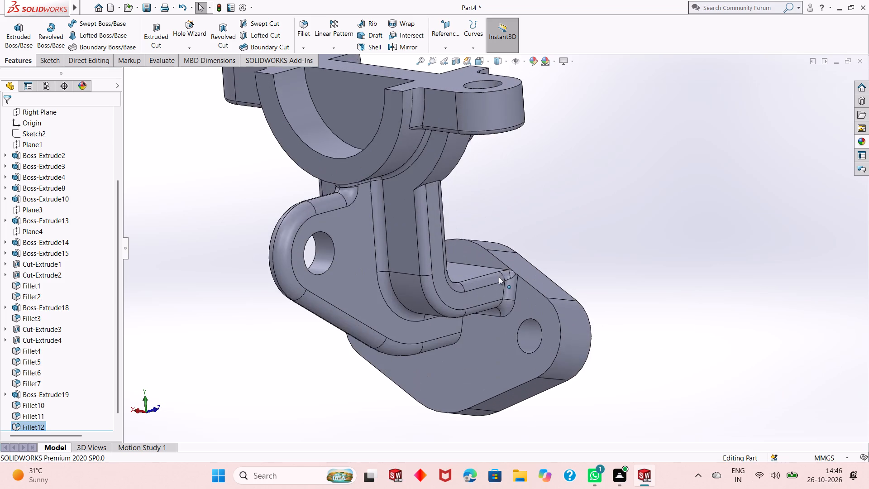
{"action": "scroll", "coordinate": [511, 278], "scroll_direction": "down", "scroll_amount": 4}
{"action": "scroll", "coordinate": [507, 283], "scroll_direction": "up", "scroll_amount": 3}
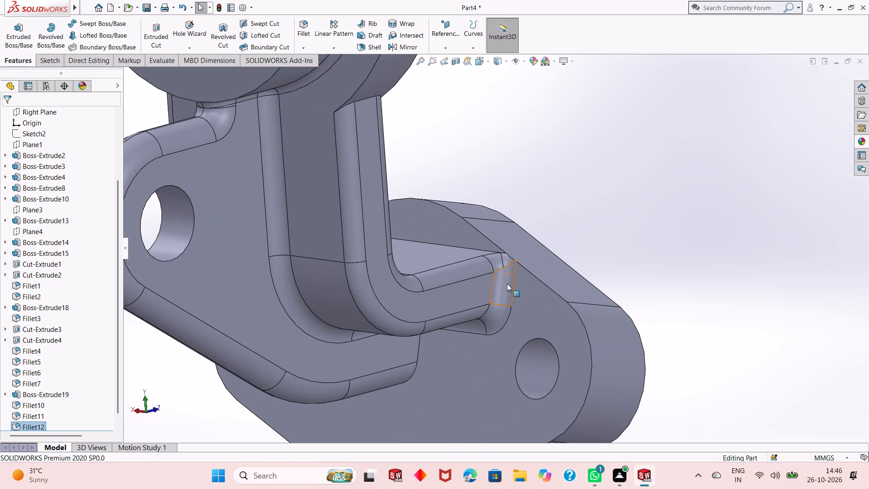
{"action": "scroll", "coordinate": [507, 283], "scroll_direction": "up", "scroll_amount": 5}
{"action": "scroll", "coordinate": [487, 221], "scroll_direction": "down", "scroll_amount": 2}
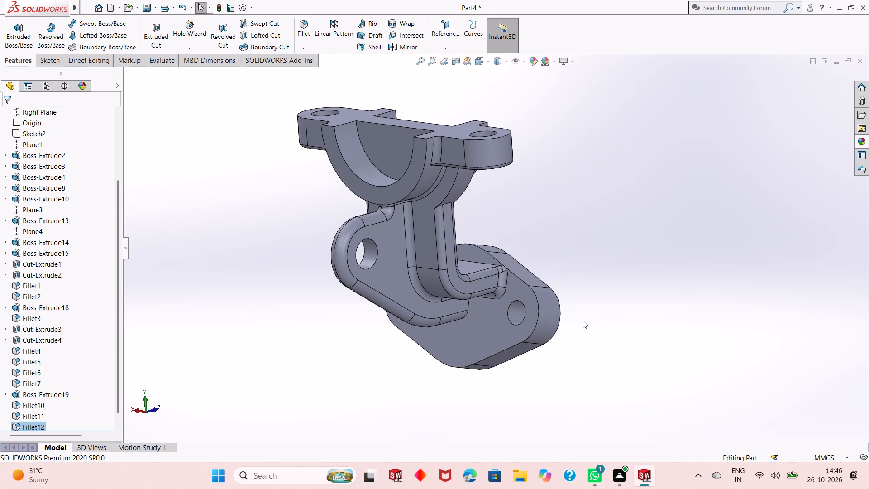
{"action": "middle_click_drag", "start_coordinate": [582, 321], "coordinate": [454, 308]}
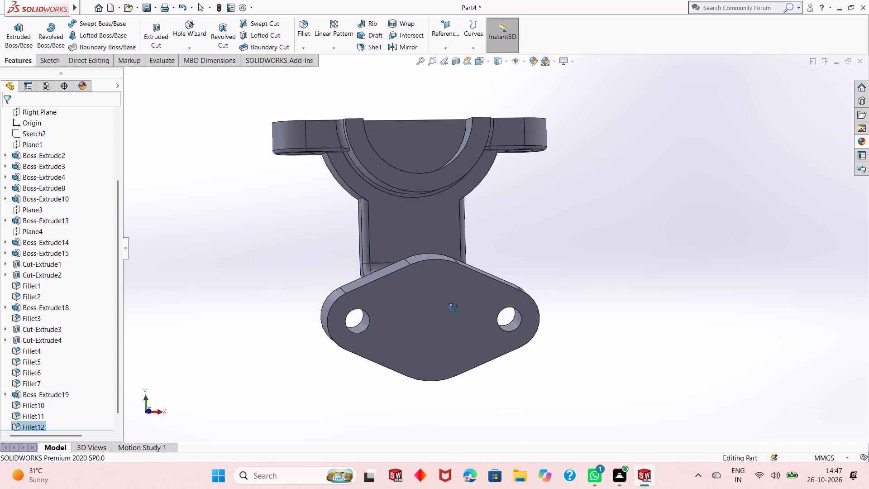
{"action": "middle_click_drag", "start_coordinate": [454, 308], "coordinate": [553, 315]}
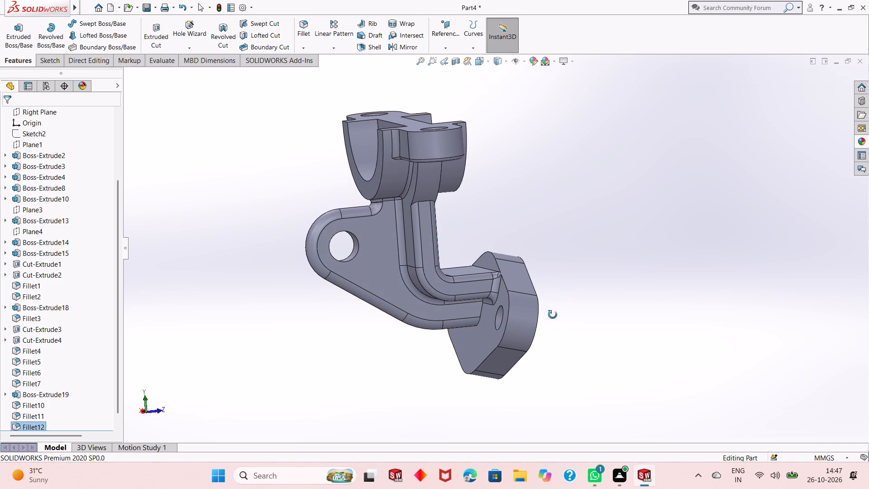
{"action": "middle_click_drag", "start_coordinate": [553, 315], "coordinate": [561, 326]}
{"action": "scroll", "coordinate": [559, 324], "scroll_direction": "up", "scroll_amount": 2}
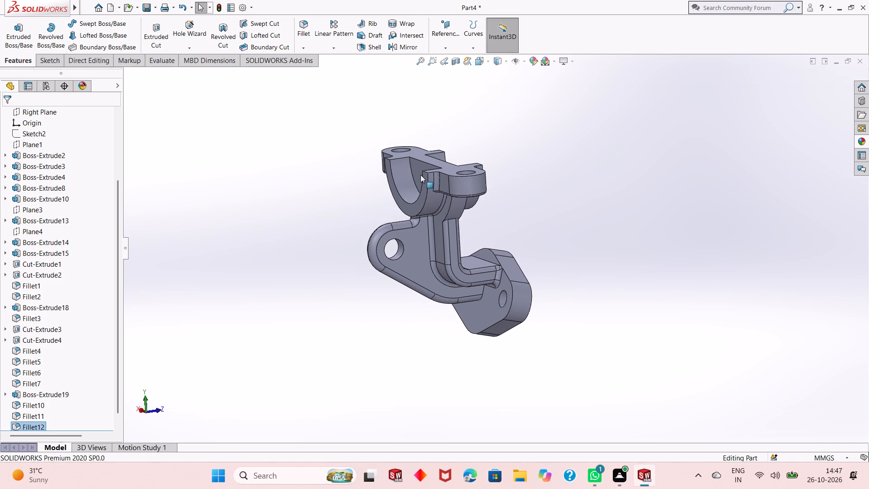
{"action": "middle_click_drag", "start_coordinate": [420, 179], "coordinate": [481, 189]}
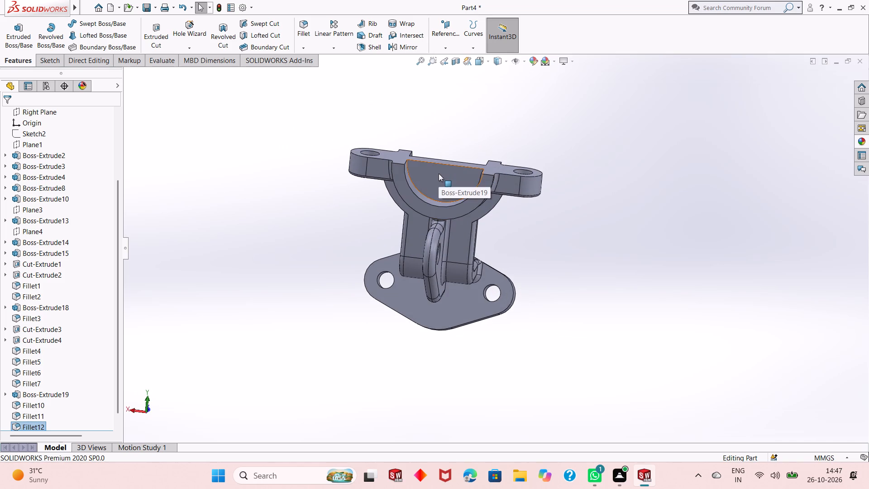
{"action": "scroll", "coordinate": [439, 173], "scroll_direction": "down", "scroll_amount": 2}
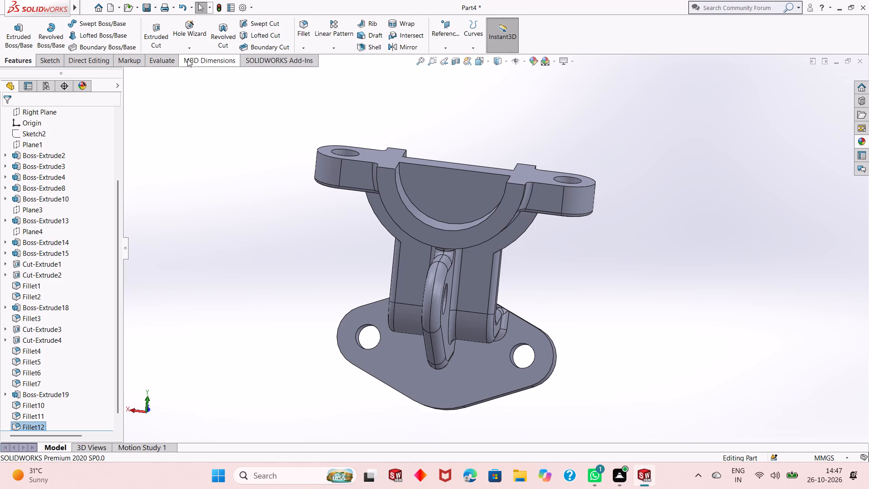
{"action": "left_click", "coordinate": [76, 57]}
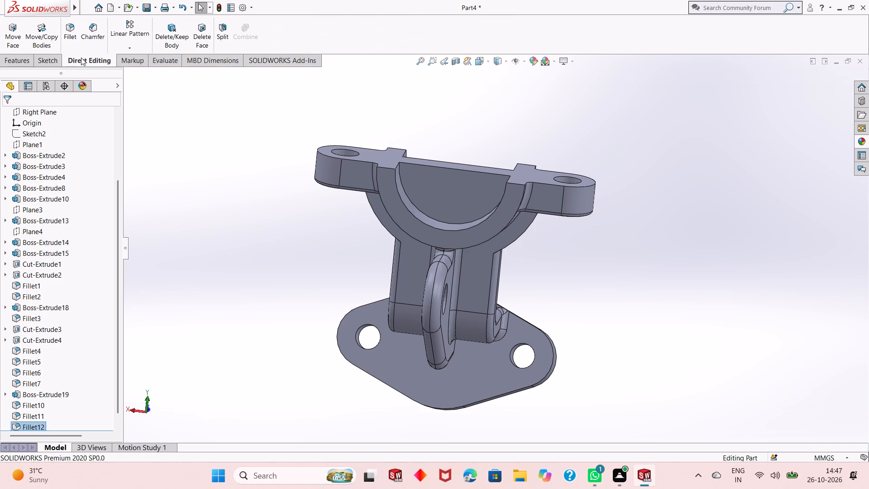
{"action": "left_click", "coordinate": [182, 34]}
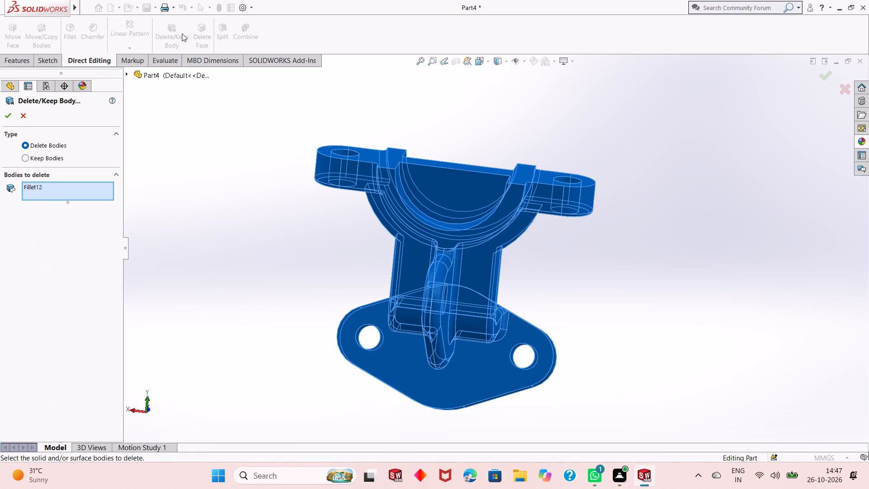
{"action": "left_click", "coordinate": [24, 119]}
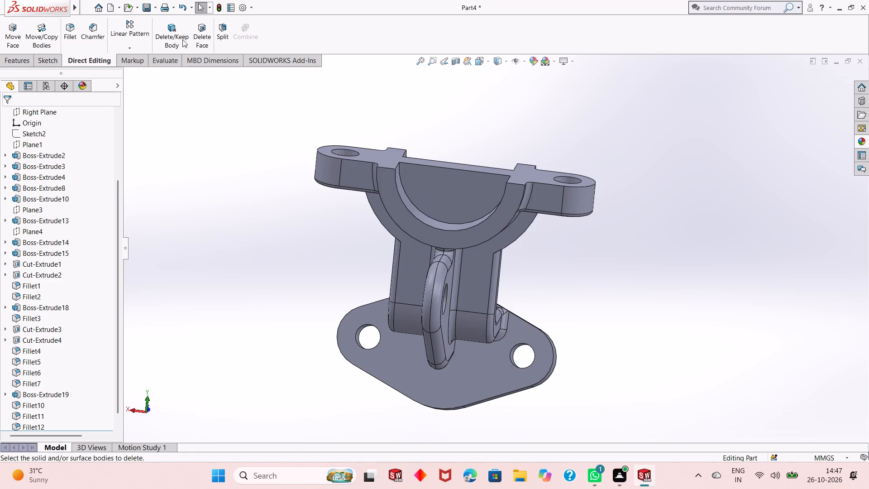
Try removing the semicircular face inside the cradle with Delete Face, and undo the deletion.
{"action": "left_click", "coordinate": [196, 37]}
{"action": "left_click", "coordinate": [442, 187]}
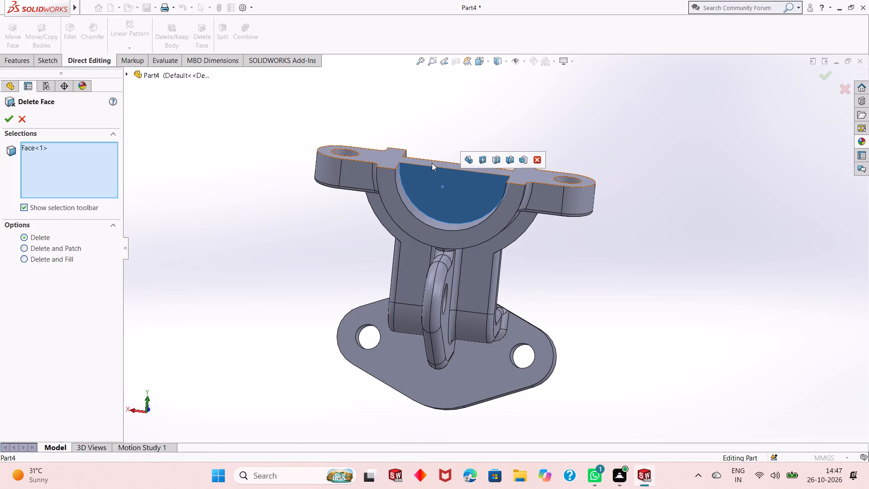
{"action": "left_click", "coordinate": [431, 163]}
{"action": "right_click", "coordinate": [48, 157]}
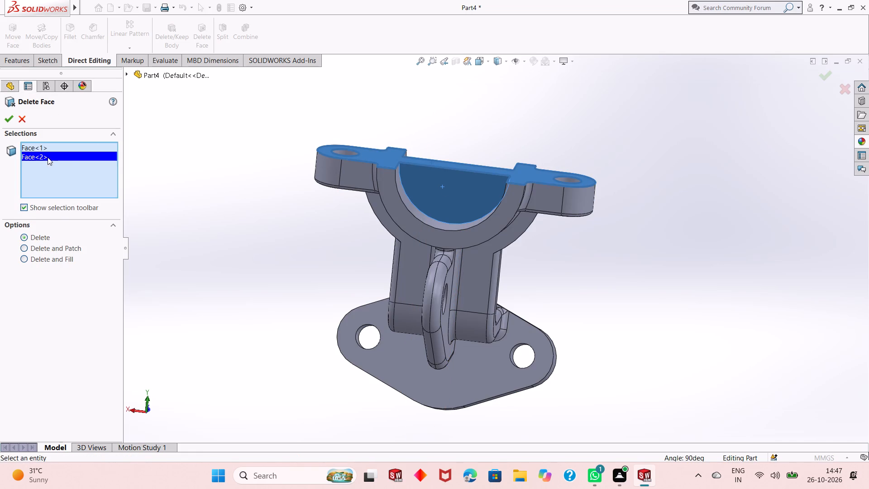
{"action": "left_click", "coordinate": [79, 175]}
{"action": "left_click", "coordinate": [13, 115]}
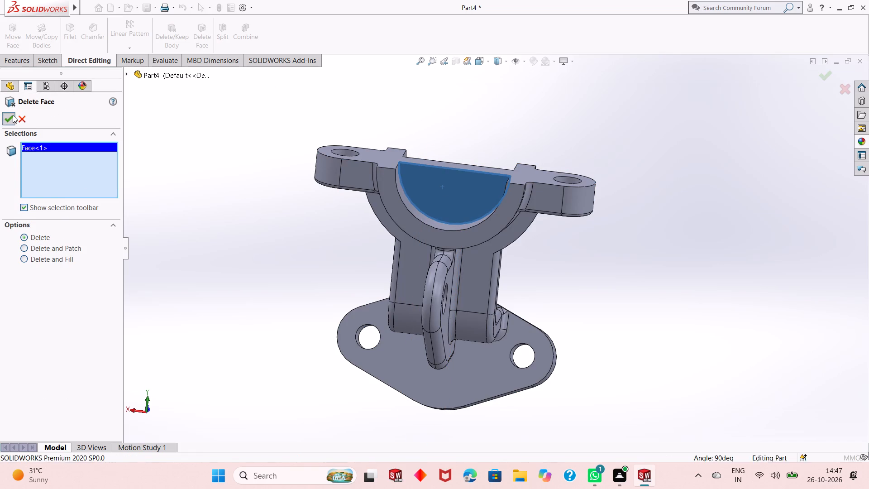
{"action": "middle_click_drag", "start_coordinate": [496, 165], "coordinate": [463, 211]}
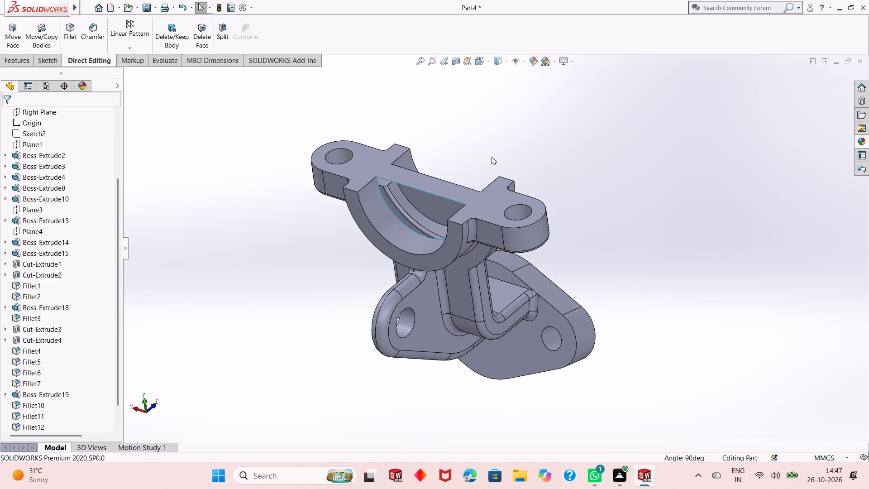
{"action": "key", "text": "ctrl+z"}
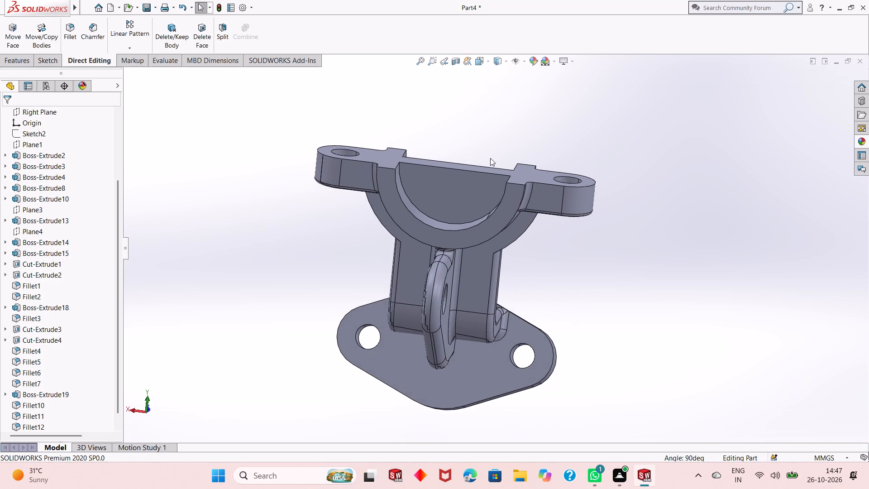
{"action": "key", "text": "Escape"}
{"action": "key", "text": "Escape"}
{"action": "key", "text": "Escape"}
On the semicircular wall face inside the cradle, sketch a circle of about 18.1 mm radius centred on its straight upper edge.
{"action": "left_click", "coordinate": [470, 192]}
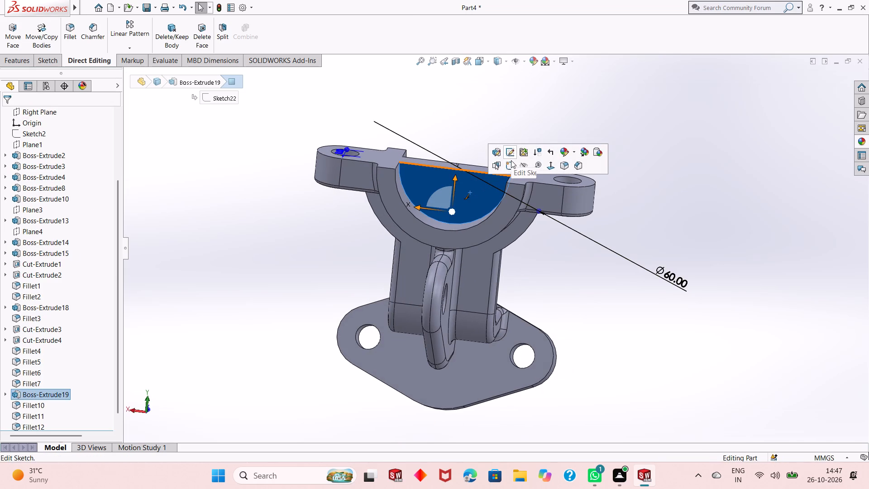
{"action": "left_click", "coordinate": [511, 160]}
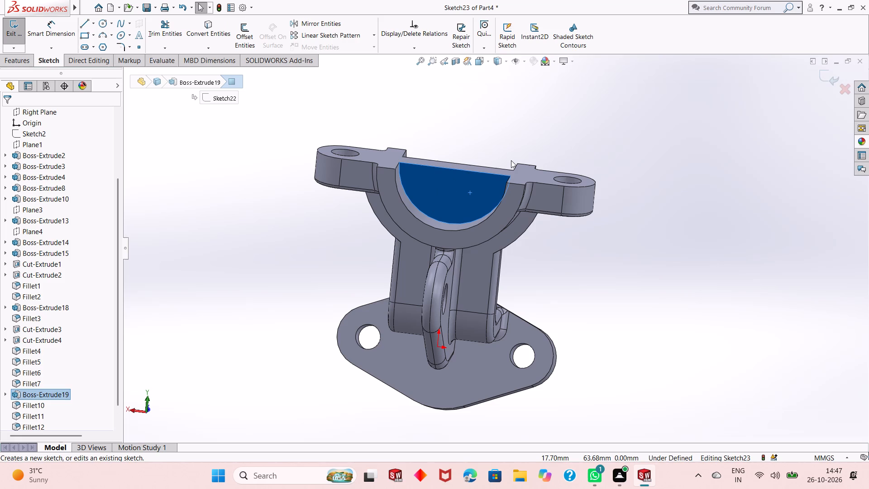
{"action": "key", "text": "ctrl+8"}
{"action": "key", "text": "Escape"}
{"action": "scroll", "coordinate": [511, 160], "scroll_direction": "up", "scroll_amount": 2}
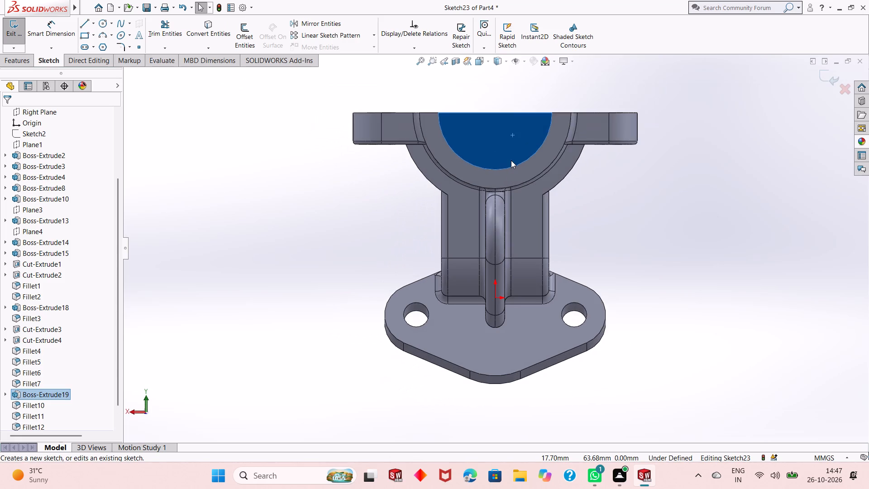
{"action": "key", "text": "Escape"}
{"action": "scroll", "coordinate": [511, 160], "scroll_direction": "up", "scroll_amount": 2}
{"action": "scroll", "coordinate": [510, 153], "scroll_direction": "down", "scroll_amount": 4}
{"action": "scroll", "coordinate": [486, 266], "scroll_direction": "down", "scroll_amount": 1}
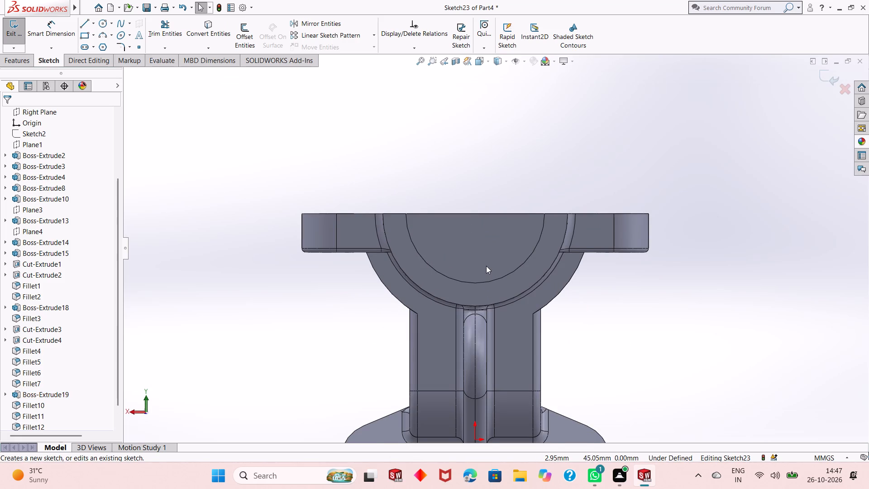
{"action": "left_click", "coordinate": [103, 23]}
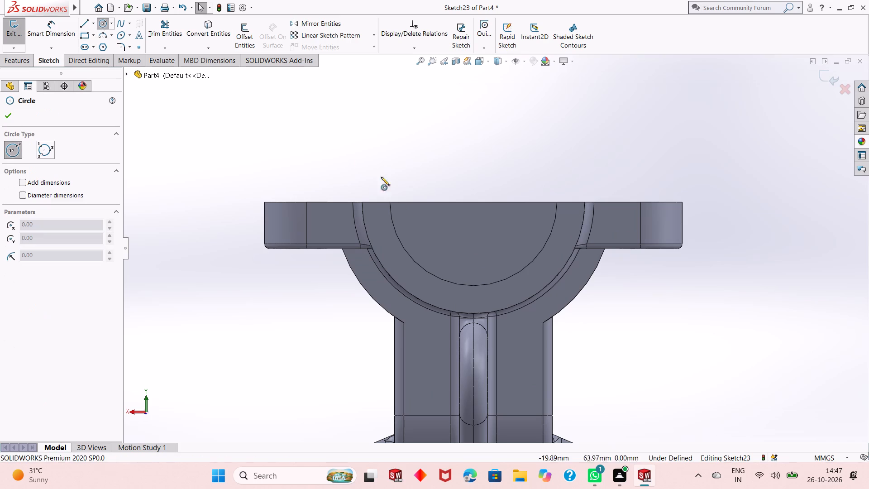
{"action": "left_click", "coordinate": [471, 201]}
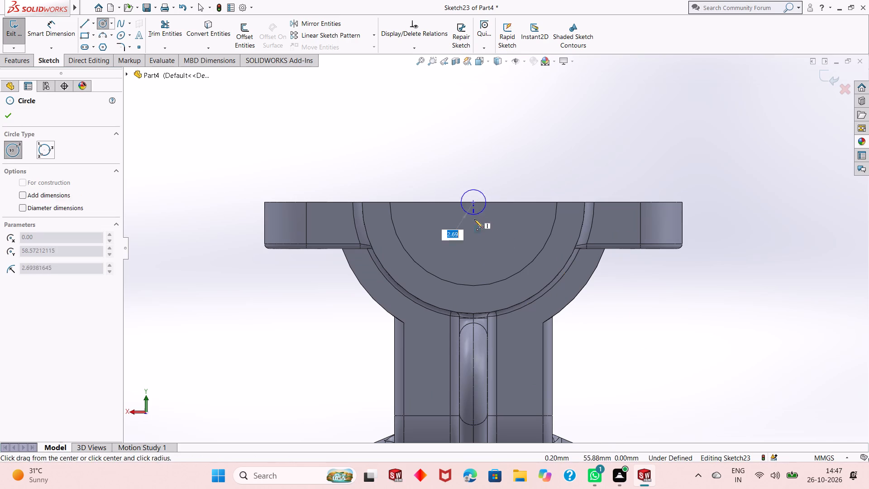
{"action": "left_click", "coordinate": [473, 286]}
{"action": "right_click", "coordinate": [232, 154]}
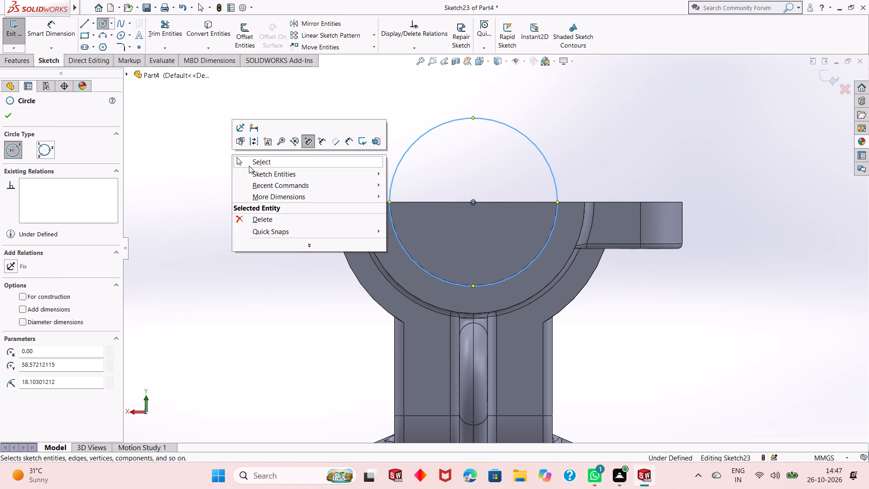
{"action": "left_click", "coordinate": [249, 166]}
Dimension the new circle with a diameter of 36 mm.
{"action": "left_click", "coordinate": [51, 26]}
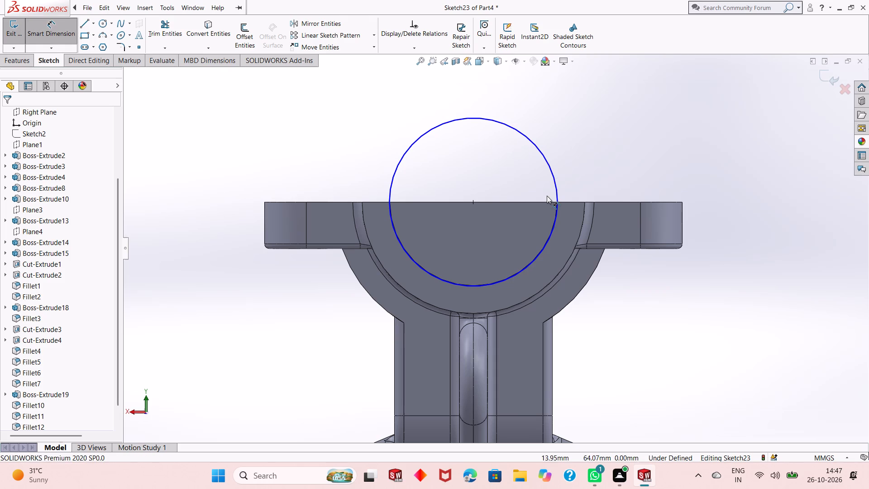
{"action": "left_click", "coordinate": [550, 240]}
{"action": "left_click", "coordinate": [648, 341]}
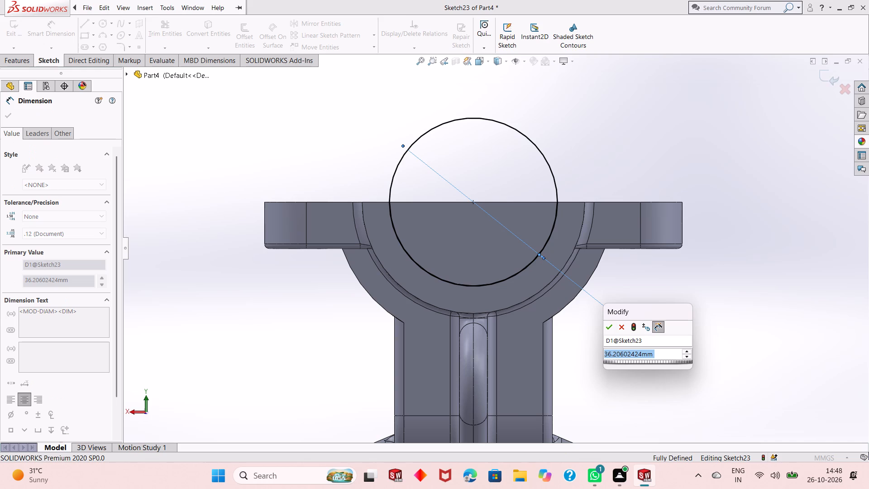
{"action": "type", "text": "36"}
{"action": "key", "text": "Return"}
{"action": "right_click", "coordinate": [665, 115]}
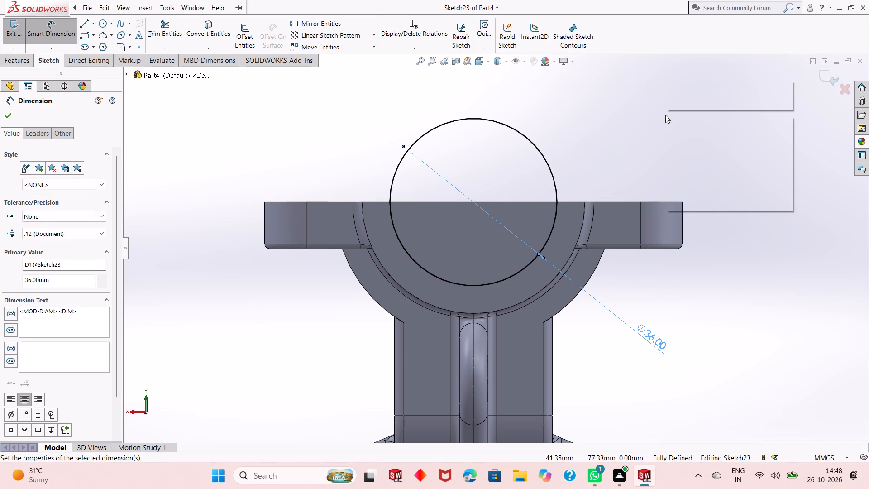
{"action": "left_click", "coordinate": [681, 145]}
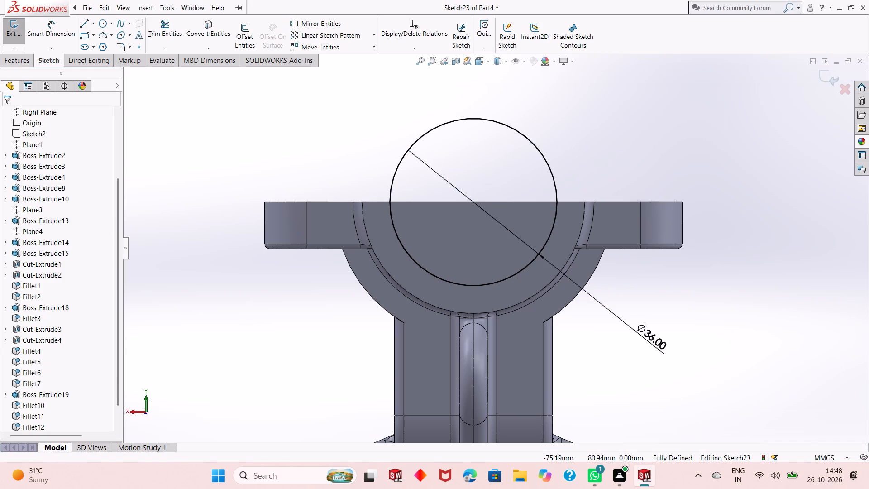
Cut-extrude the 36 mm circle 8 mm blind from the sketch plane through the wall inside the cradle.
{"action": "left_click", "coordinate": [15, 64]}
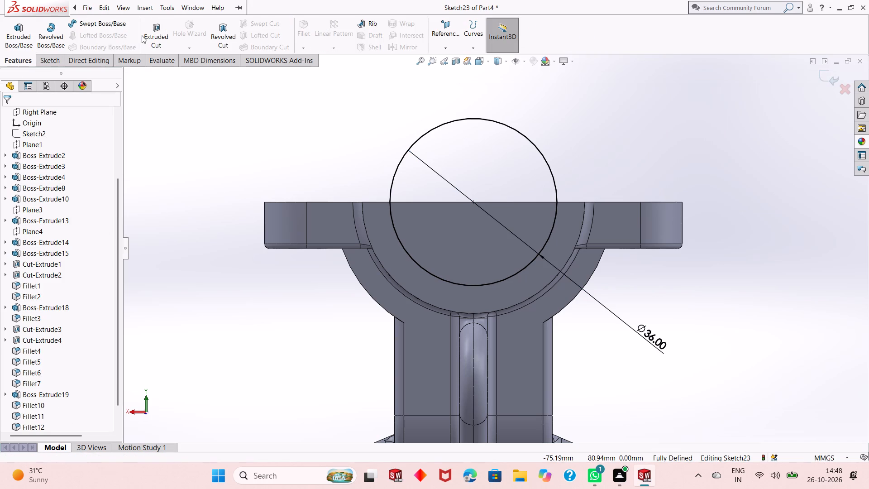
{"action": "left_click", "coordinate": [156, 34]}
{"action": "middle_click_drag", "start_coordinate": [689, 204], "coordinate": [686, 205]}
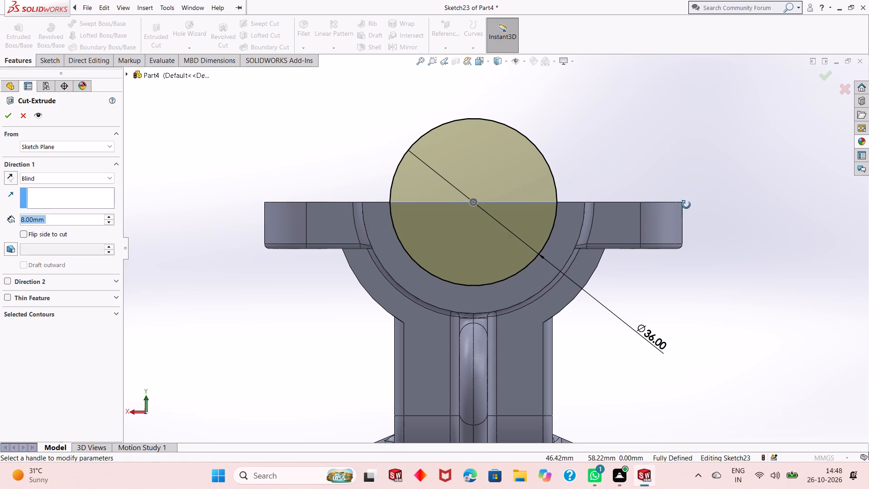
{"action": "middle_click_drag", "start_coordinate": [686, 205], "coordinate": [635, 235]}
{"action": "scroll", "coordinate": [621, 182], "scroll_direction": "up", "scroll_amount": 1}
{"action": "scroll", "coordinate": [616, 150], "scroll_direction": "down", "scroll_amount": 3}
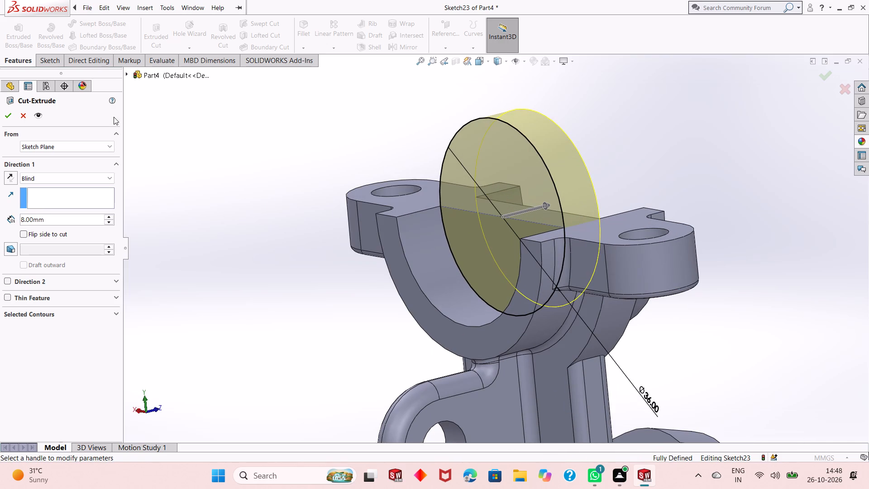
{"action": "left_click", "coordinate": [4, 116]}
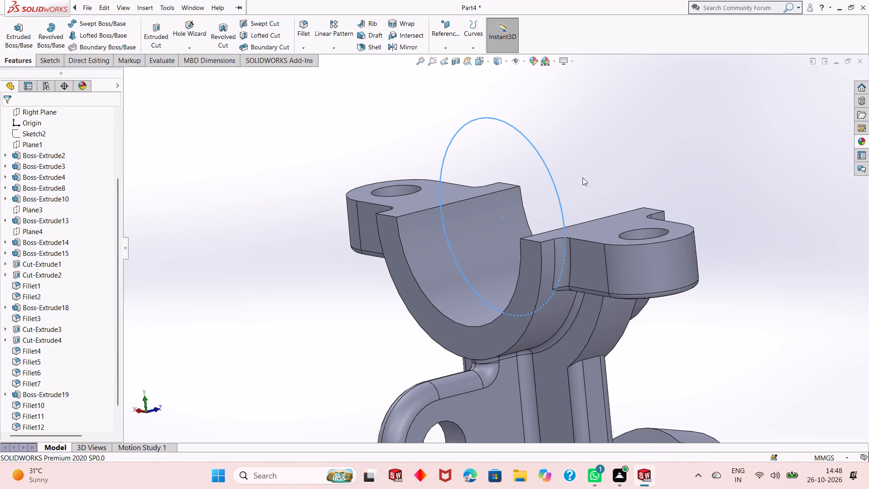
{"action": "left_click", "coordinate": [662, 182]}
Examine the cradle's bore, lug and ribs from several angles.
{"action": "scroll", "coordinate": [590, 250], "scroll_direction": "up", "scroll_amount": 2}
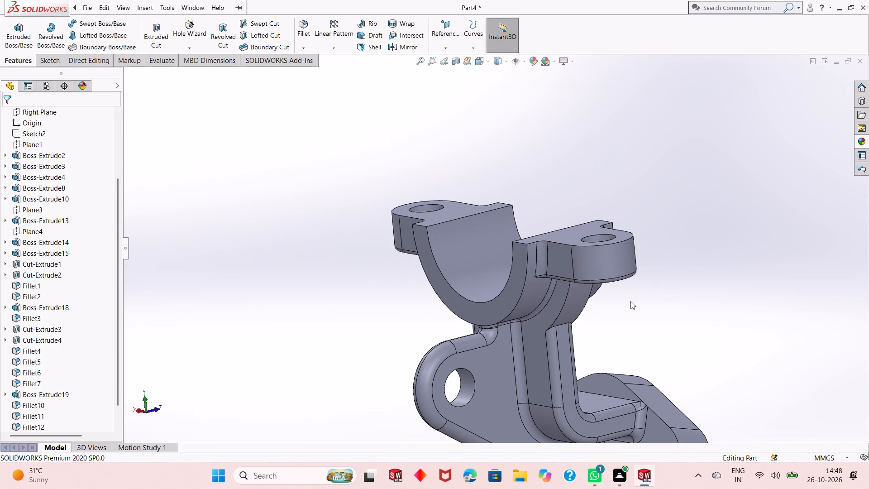
{"action": "middle_click_drag", "start_coordinate": [624, 309], "coordinate": [683, 293]}
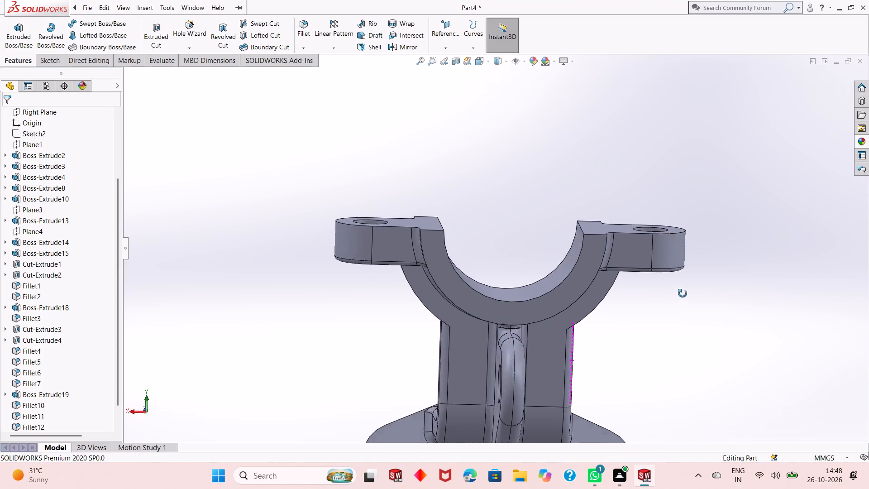
{"action": "middle_click_drag", "start_coordinate": [683, 293], "coordinate": [711, 268]}
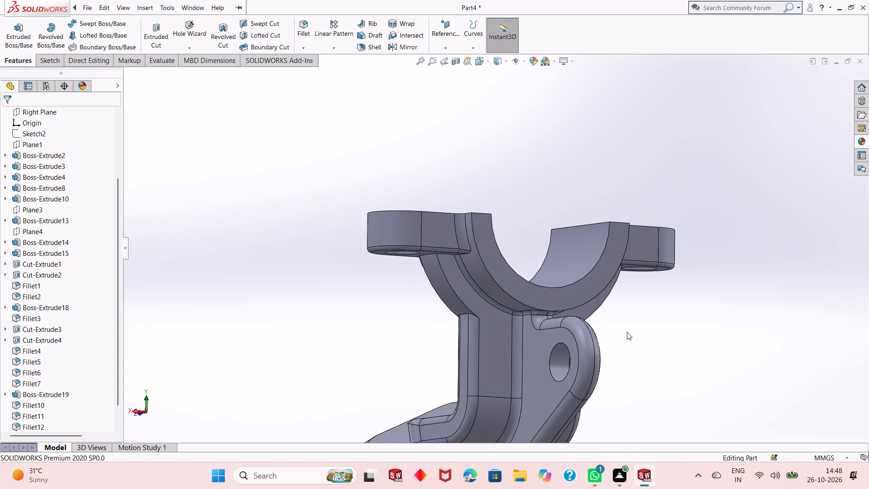
{"action": "middle_click_drag", "start_coordinate": [627, 332], "coordinate": [565, 341]}
{"action": "scroll", "coordinate": [566, 341], "scroll_direction": "up", "scroll_amount": 1}
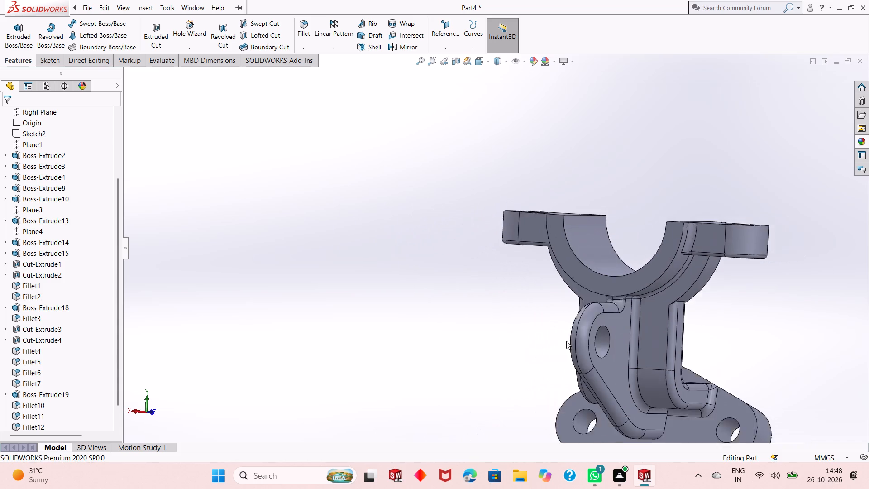
{"action": "scroll", "coordinate": [566, 341], "scroll_direction": "up", "scroll_amount": 3}
{"action": "scroll", "coordinate": [611, 275], "scroll_direction": "down", "scroll_amount": 3}
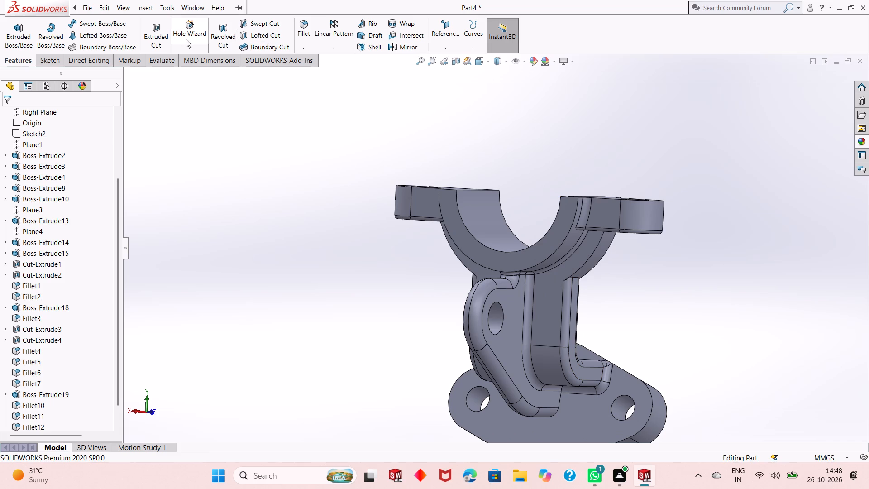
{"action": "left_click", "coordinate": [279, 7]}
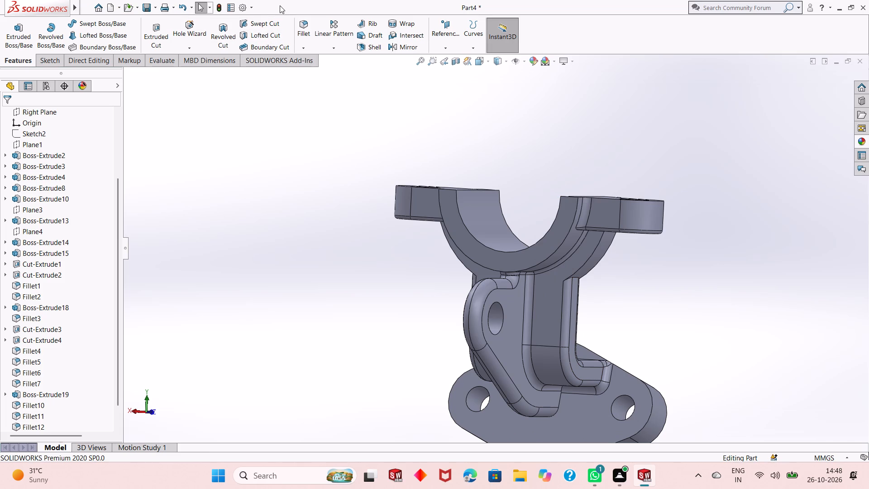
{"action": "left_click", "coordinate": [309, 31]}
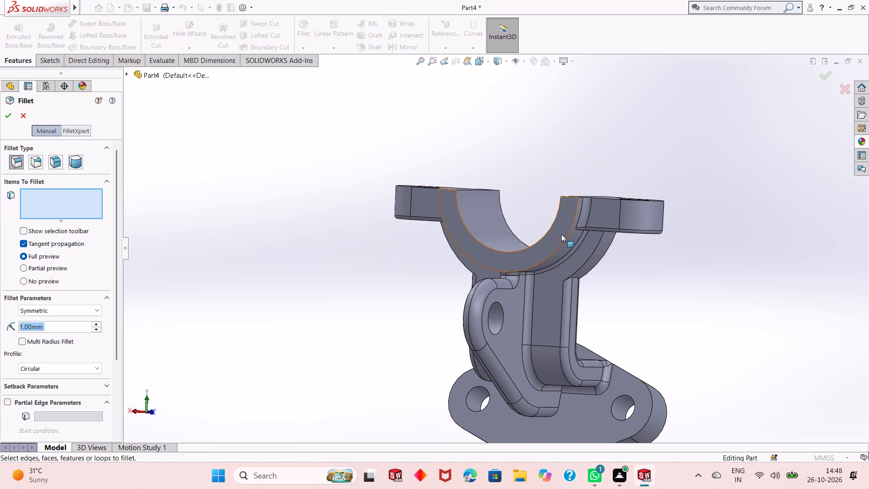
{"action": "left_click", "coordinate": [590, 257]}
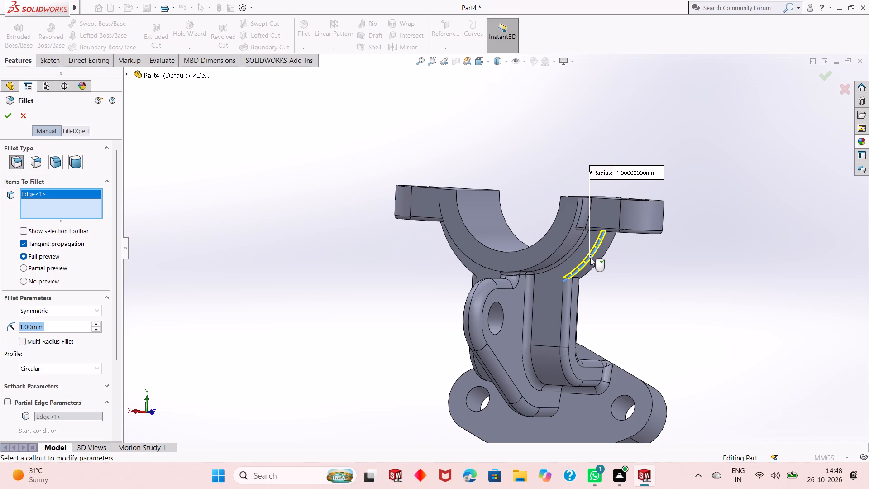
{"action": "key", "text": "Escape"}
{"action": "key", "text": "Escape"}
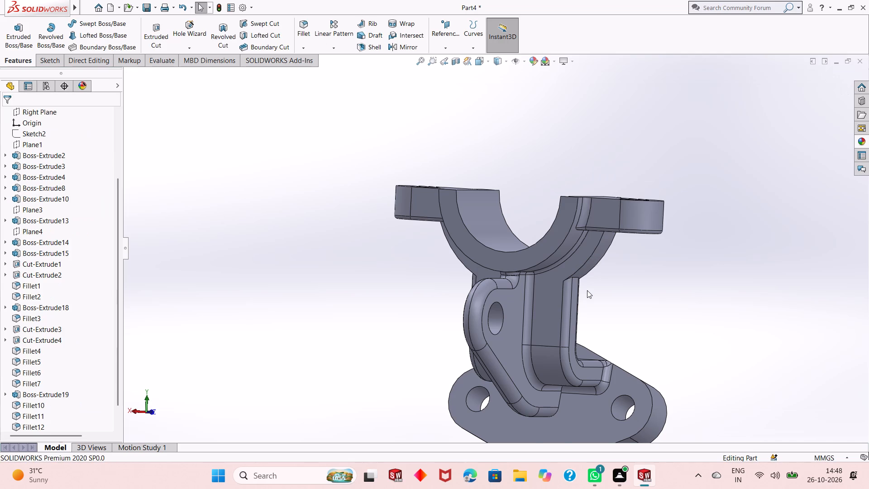
Apply a custom dark yellow-green colour with a red value of 178 to the whole part.
{"action": "scroll", "coordinate": [587, 293], "scroll_direction": "up", "scroll_amount": 1}
{"action": "middle_click_drag", "start_coordinate": [588, 292], "coordinate": [559, 334]}
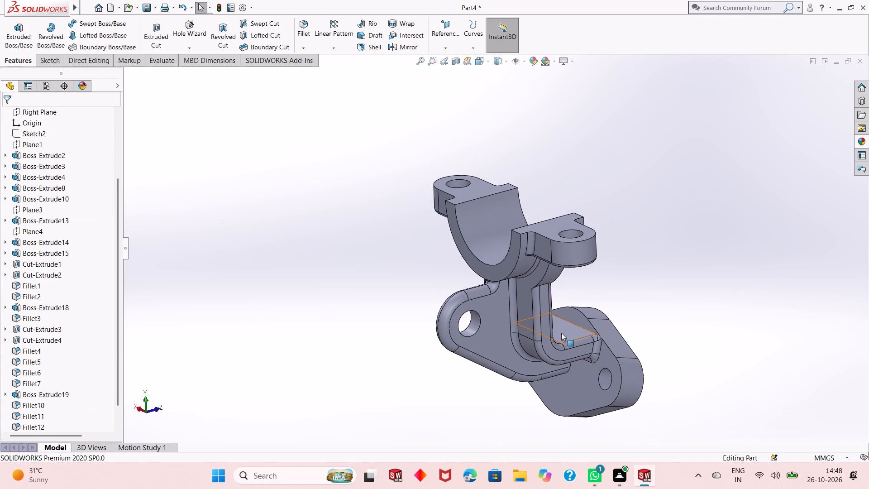
{"action": "middle_click_drag", "start_coordinate": [561, 333], "coordinate": [566, 321]}
{"action": "key", "text": "Escape"}
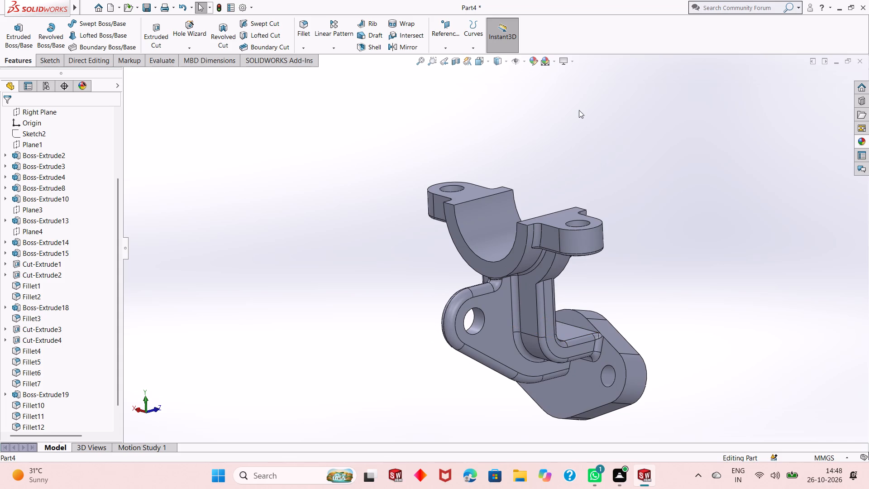
{"action": "key", "text": "Escape"}
{"action": "key", "text": "Escape"}
{"action": "left_click", "coordinate": [533, 60]}
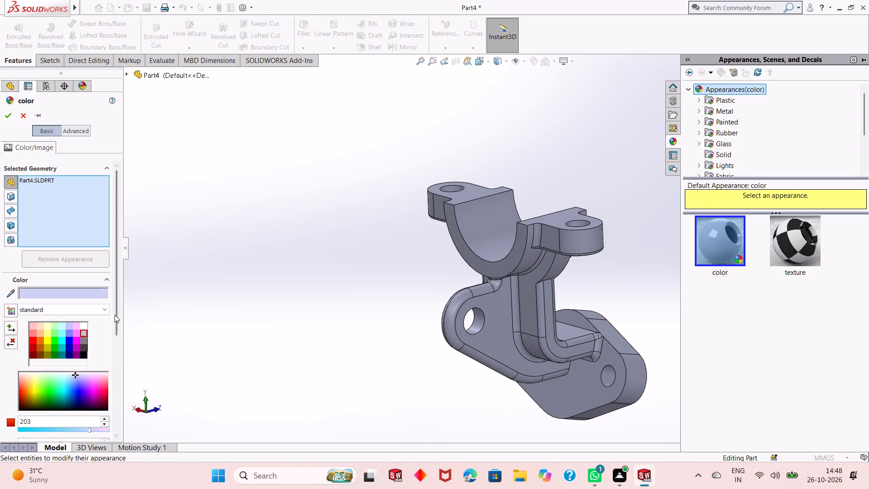
{"action": "left_click", "coordinate": [46, 331]}
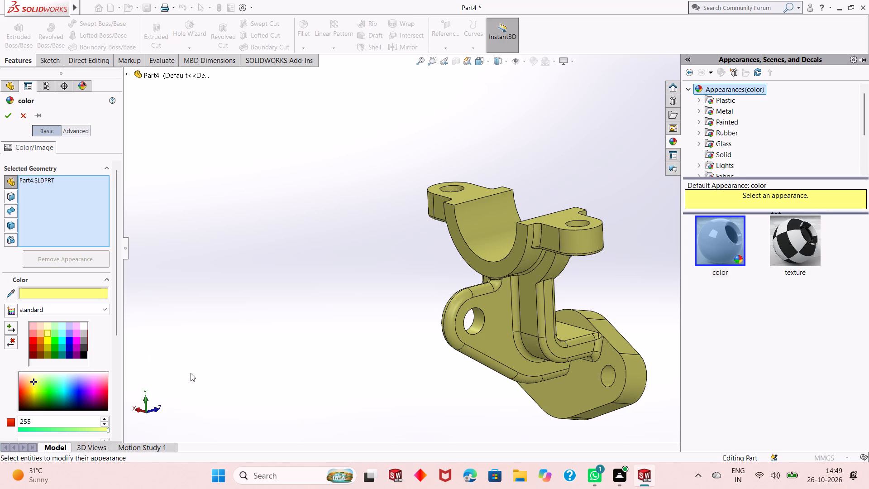
{"action": "left_click", "coordinate": [35, 388]}
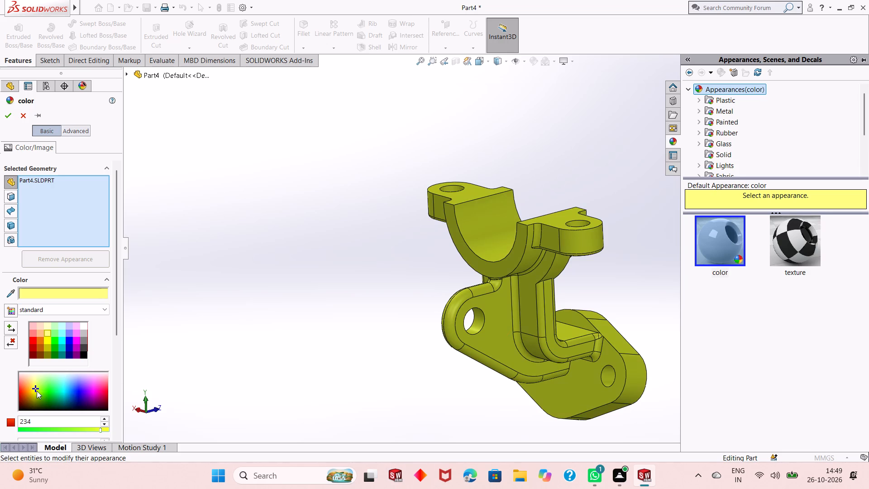
{"action": "left_click", "coordinate": [37, 391]}
{"action": "left_click", "coordinate": [40, 386]}
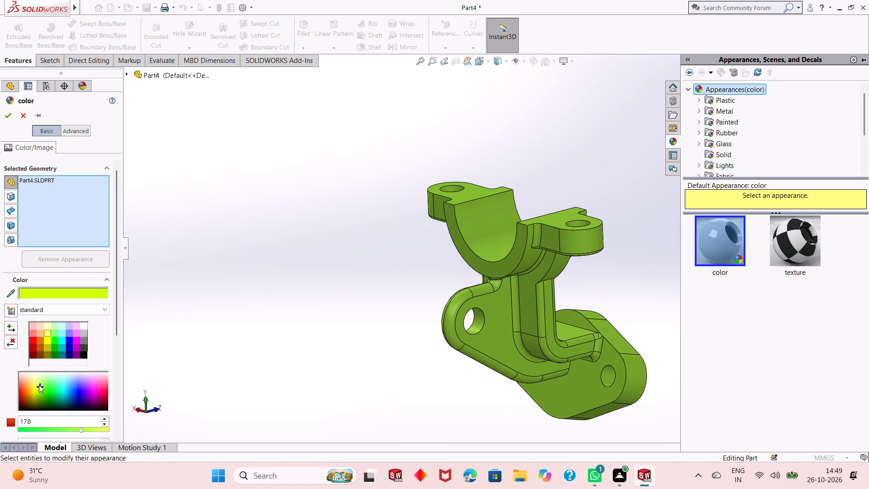
{"action": "left_click", "coordinate": [37, 387]}
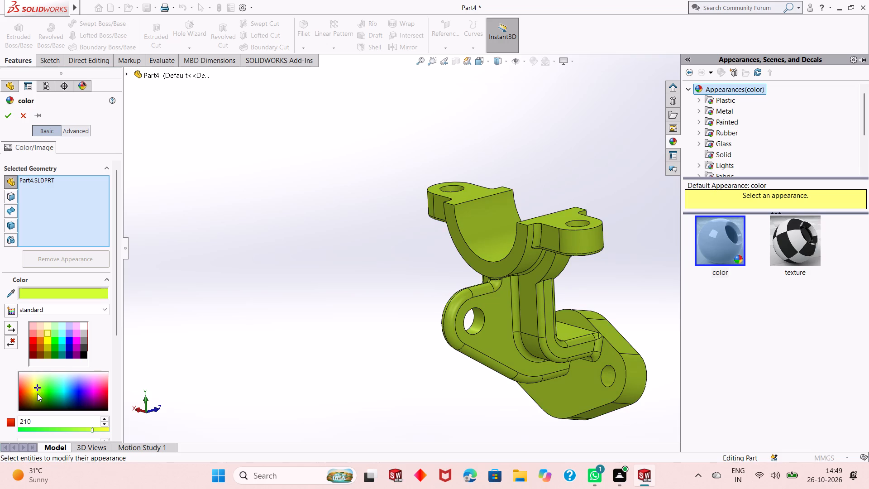
{"action": "left_click", "coordinate": [37, 393]}
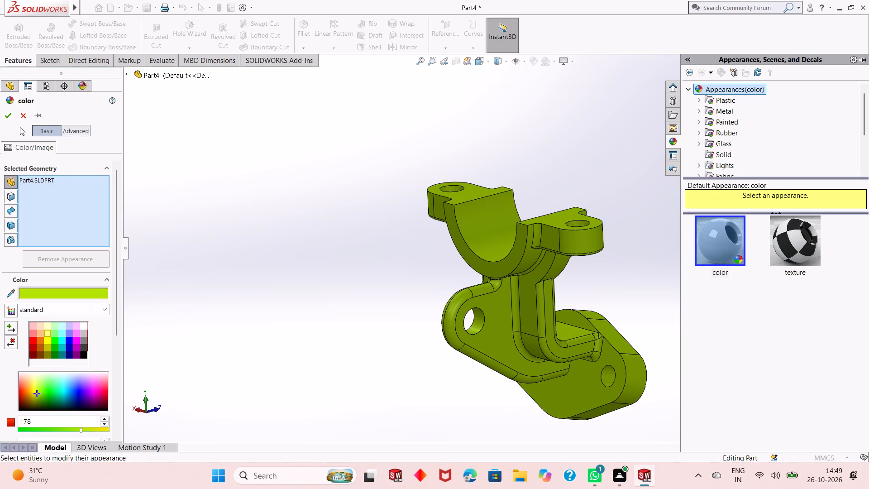
{"action": "left_click", "coordinate": [6, 114]}
{"action": "left_click", "coordinate": [551, 173]}
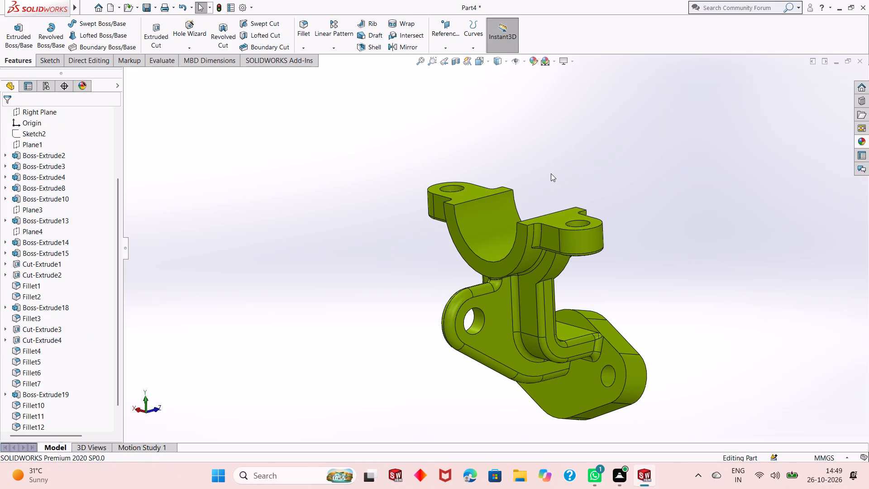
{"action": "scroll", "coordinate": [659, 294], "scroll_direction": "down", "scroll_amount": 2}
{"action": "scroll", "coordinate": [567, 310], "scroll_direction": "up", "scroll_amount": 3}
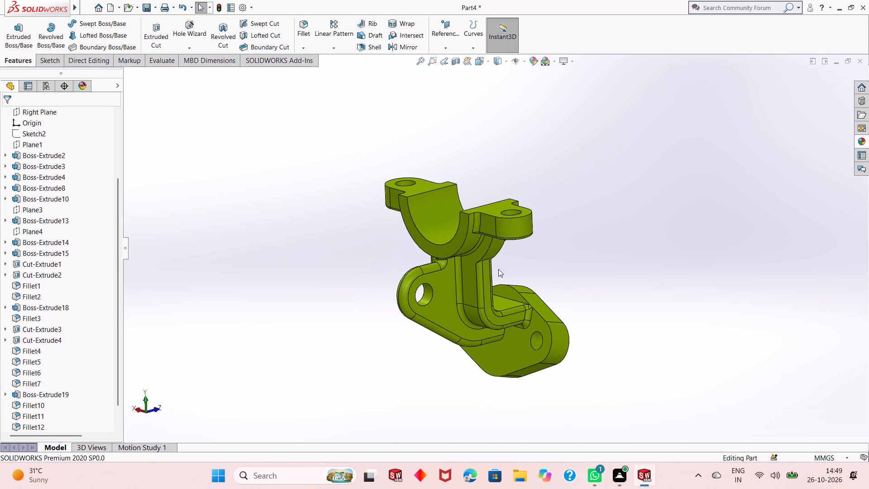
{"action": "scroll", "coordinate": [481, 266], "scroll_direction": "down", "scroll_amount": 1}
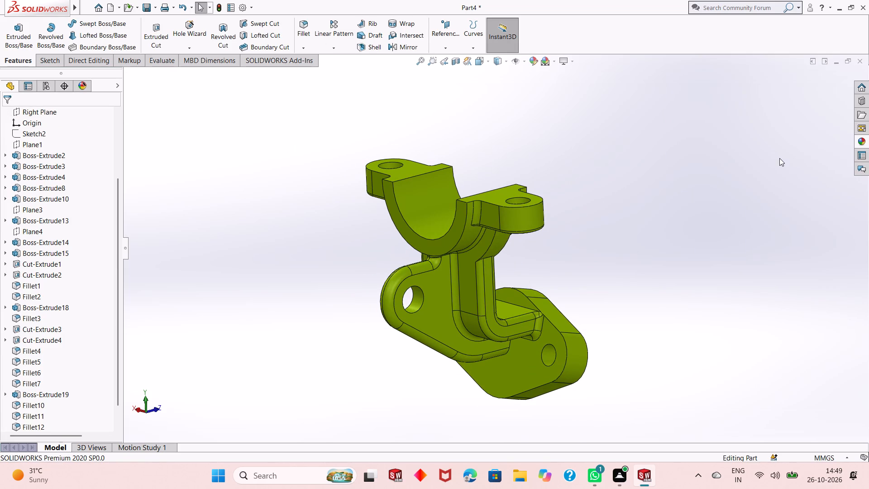
Apply the polished aluminum metal appearance to only the inner face of the hole in the upright side lug.
{"action": "left_click", "coordinate": [865, 139]}
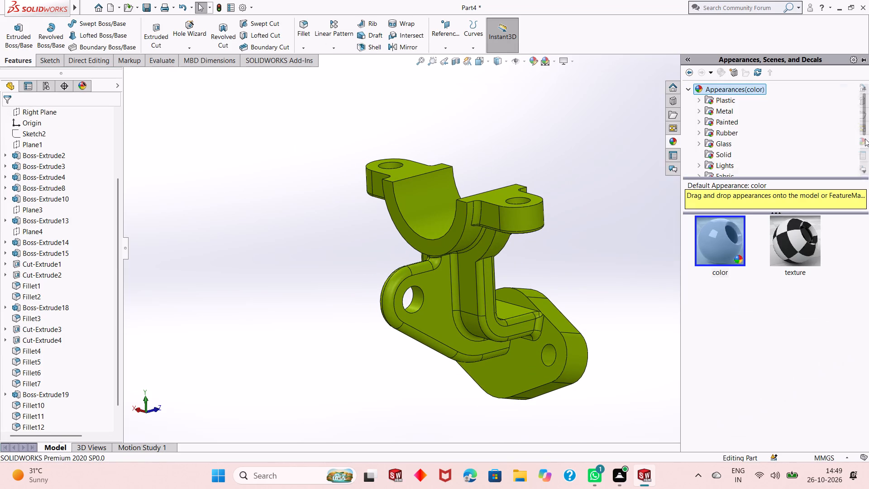
{"action": "left_click", "coordinate": [701, 108]}
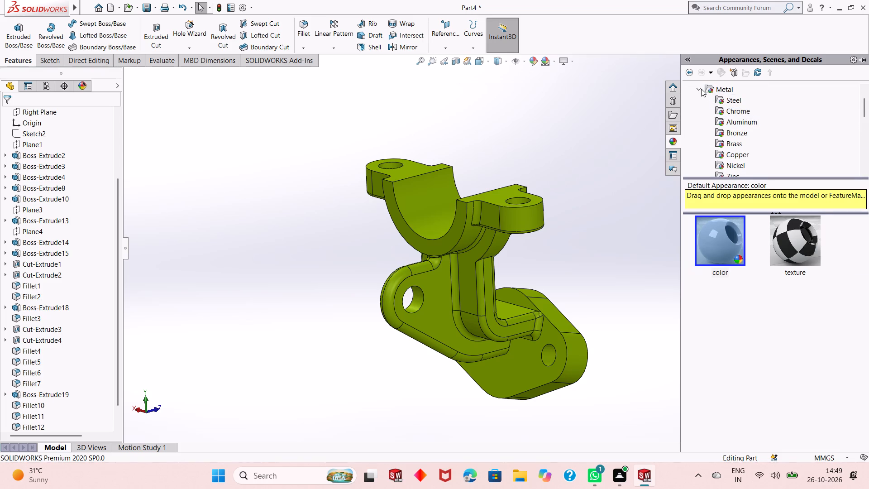
{"action": "left_click", "coordinate": [701, 89]}
{"action": "left_click", "coordinate": [715, 90]}
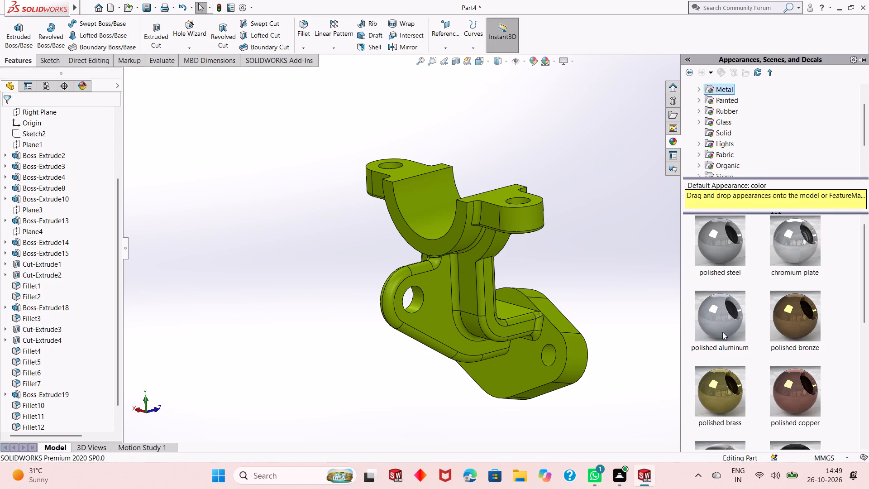
{"action": "left_click_drag", "start_coordinate": [719, 320], "coordinate": [702, 317]}
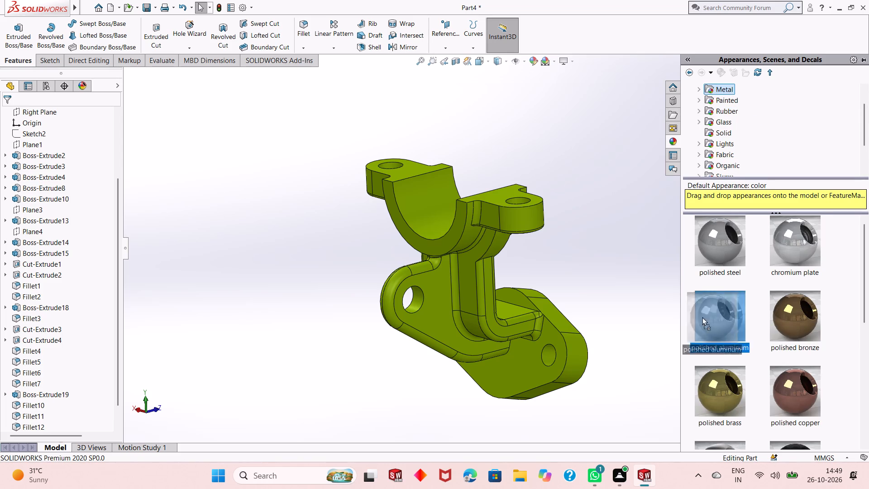
{"action": "left_click_drag", "start_coordinate": [702, 317], "coordinate": [414, 303]}
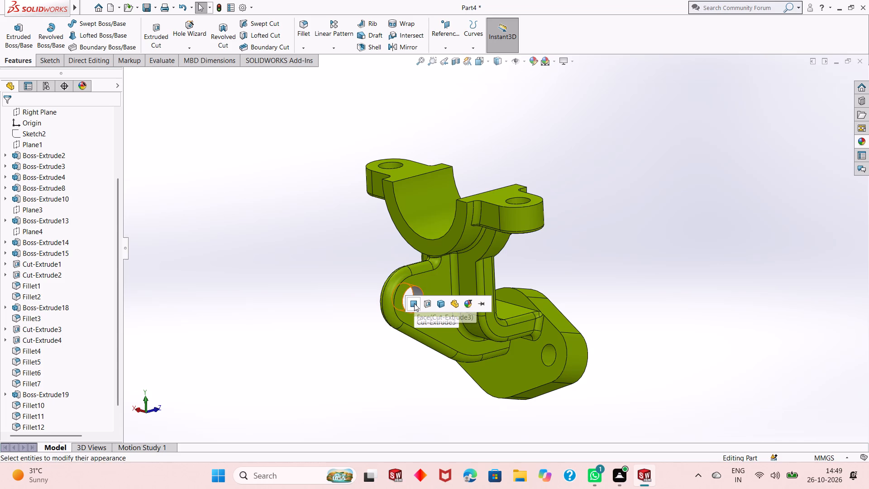
{"action": "left_click", "coordinate": [414, 303]}
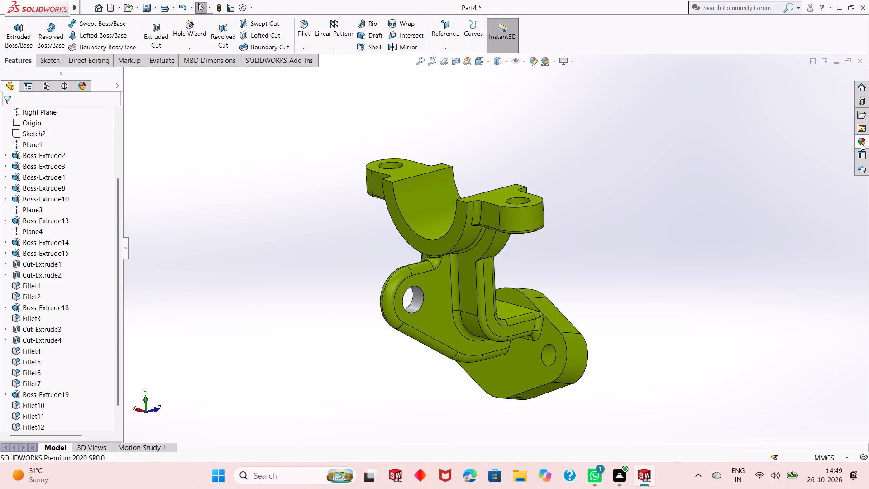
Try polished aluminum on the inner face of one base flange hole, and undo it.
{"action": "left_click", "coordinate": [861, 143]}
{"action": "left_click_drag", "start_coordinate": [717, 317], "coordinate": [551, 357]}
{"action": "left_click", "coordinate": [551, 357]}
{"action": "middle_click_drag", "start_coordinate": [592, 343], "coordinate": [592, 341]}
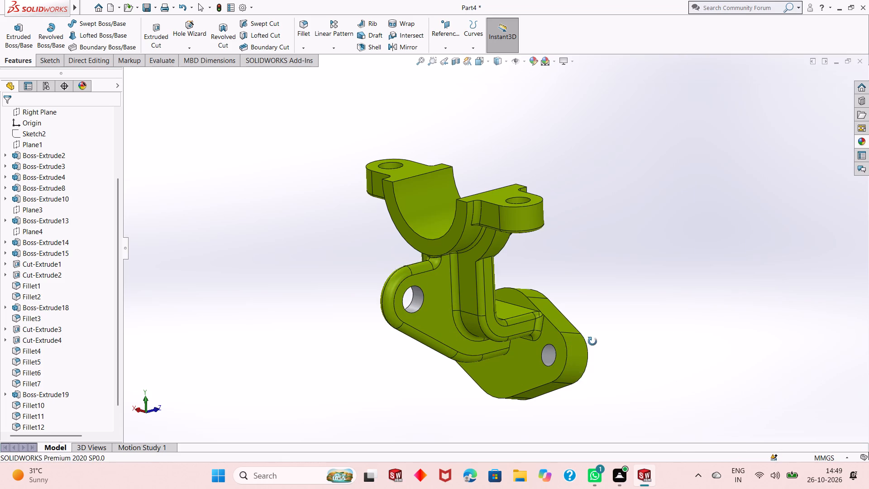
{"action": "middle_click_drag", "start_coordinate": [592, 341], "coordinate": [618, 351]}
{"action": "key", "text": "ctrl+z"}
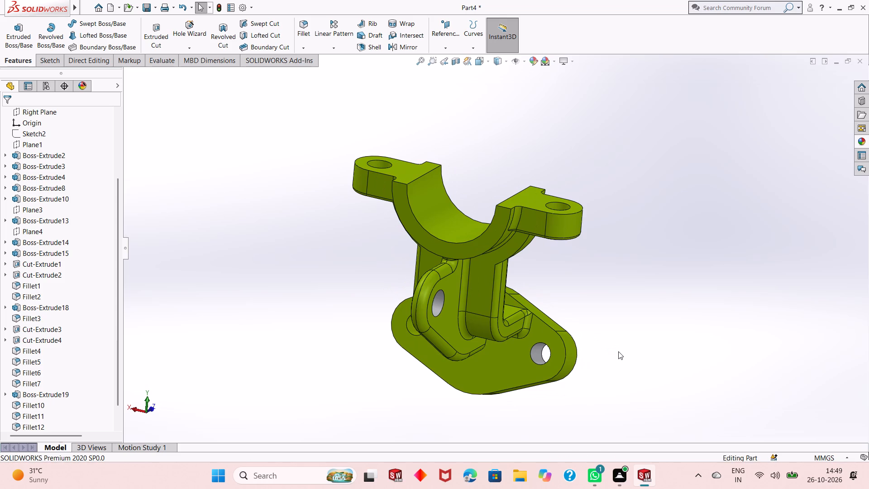
Apply polished aluminum to the Cut-Extrude4 feature so it covers both base flange holes.
{"action": "left_click", "coordinate": [857, 143]}
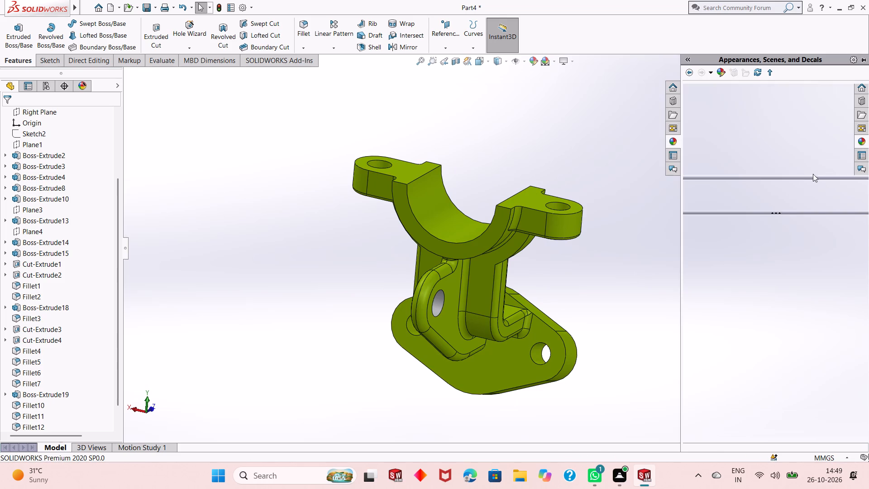
{"action": "left_click_drag", "start_coordinate": [728, 313], "coordinate": [541, 350]}
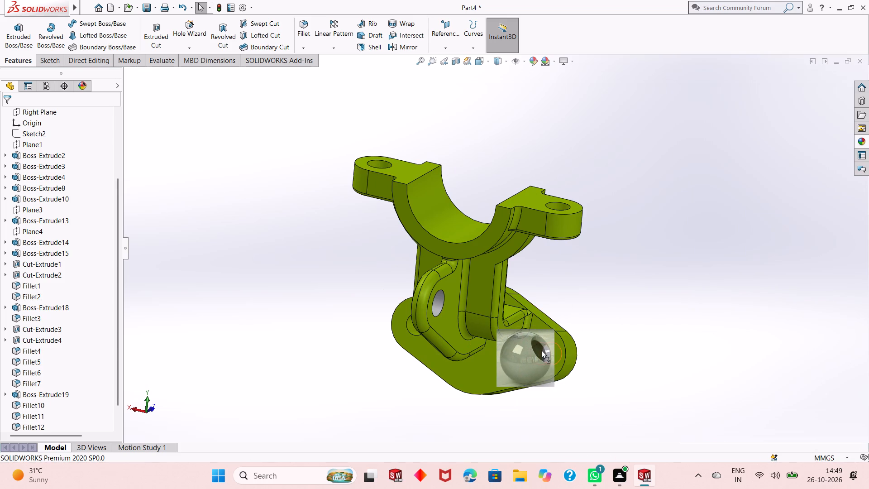
{"action": "left_click_drag", "start_coordinate": [541, 350], "coordinate": [538, 353]}
{"action": "left_click", "coordinate": [551, 356]}
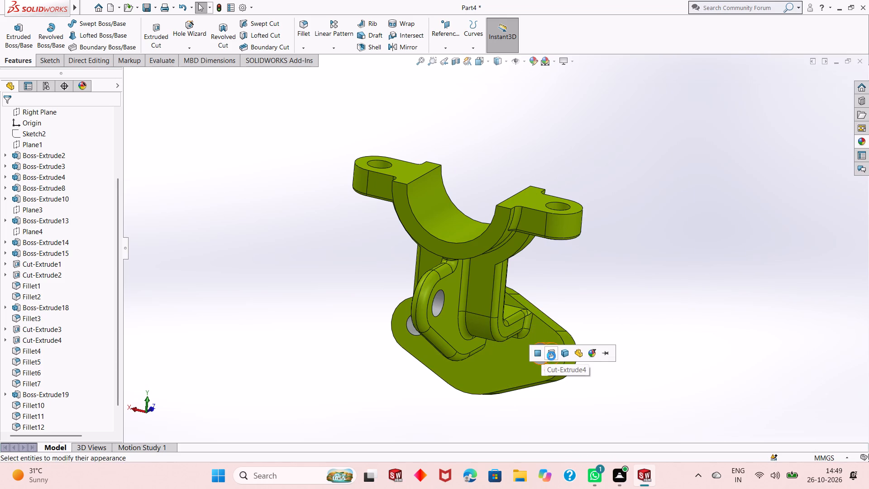
Apply polished aluminum to the semicircular bore of the cradle as the Cut-Extrude2 feature.
{"action": "scroll", "coordinate": [584, 350], "scroll_direction": "up", "scroll_amount": 1}
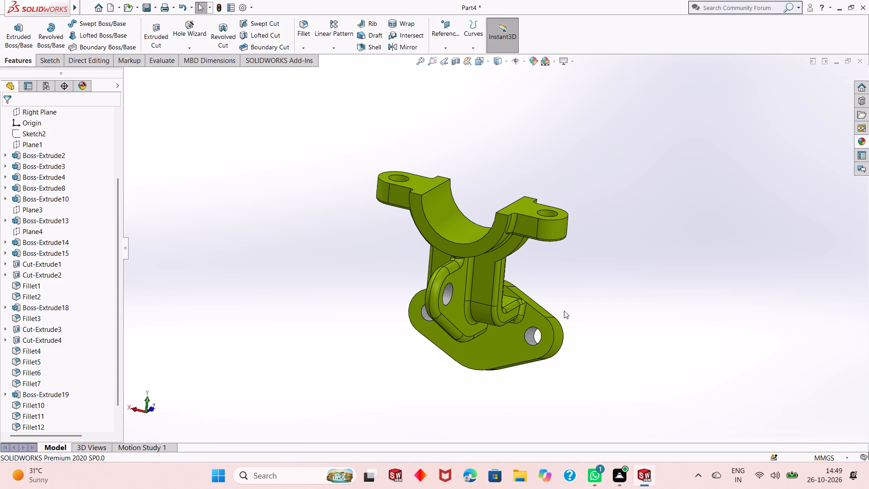
{"action": "scroll", "coordinate": [559, 304], "scroll_direction": "down", "scroll_amount": 1}
{"action": "middle_click_drag", "start_coordinate": [567, 313], "coordinate": [561, 316]}
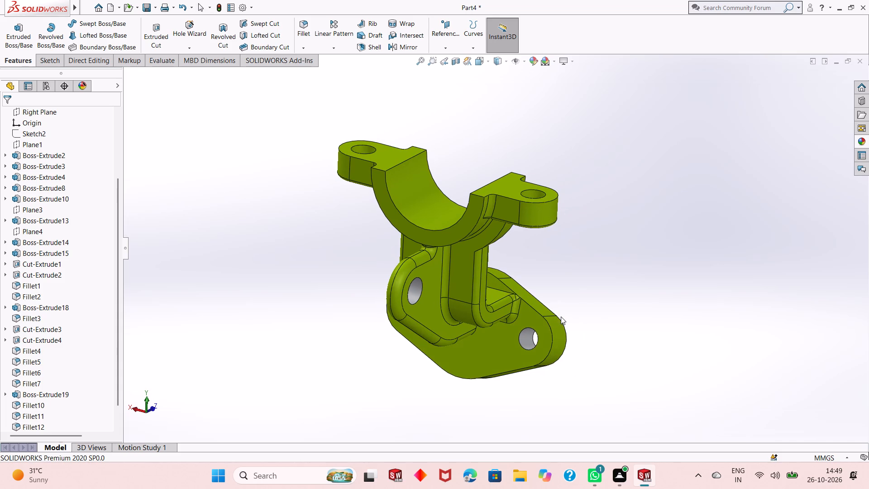
{"action": "scroll", "coordinate": [505, 325], "scroll_direction": "up", "scroll_amount": 1}
{"action": "scroll", "coordinate": [445, 206], "scroll_direction": "down", "scroll_amount": 2}
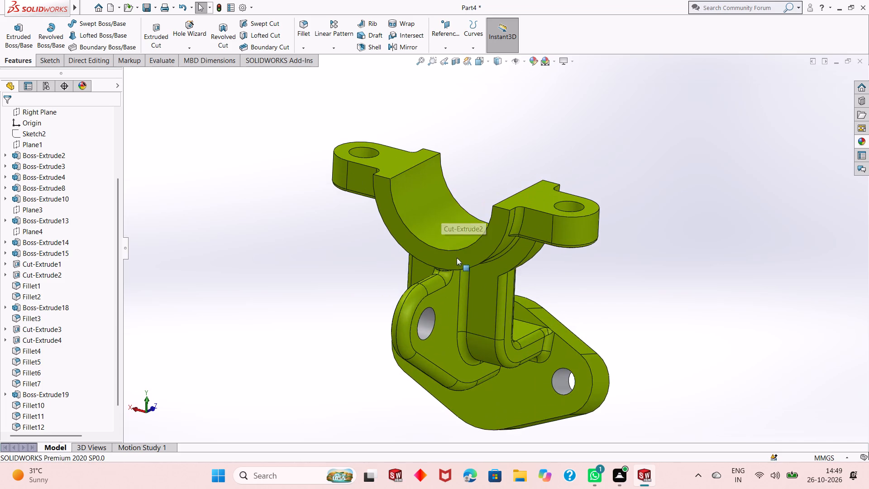
{"action": "scroll", "coordinate": [483, 296], "scroll_direction": "up", "scroll_amount": 2}
{"action": "scroll", "coordinate": [490, 154], "scroll_direction": "down", "scroll_amount": 3}
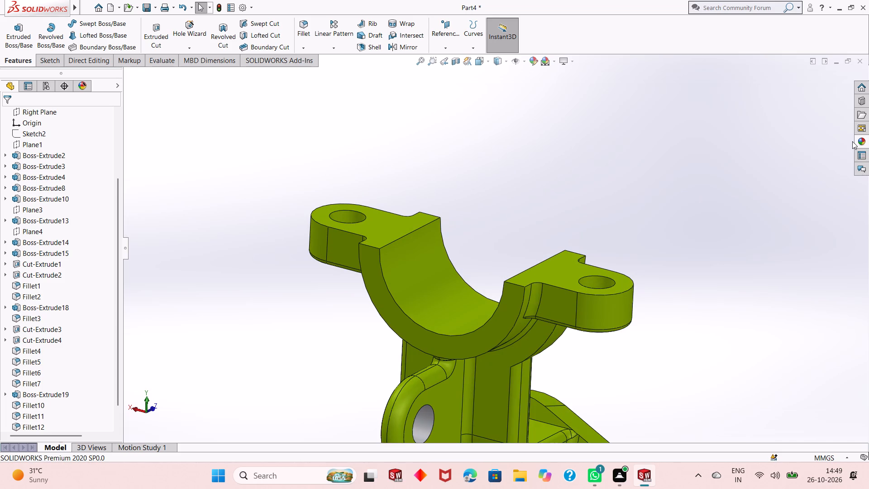
{"action": "left_click", "coordinate": [859, 141]}
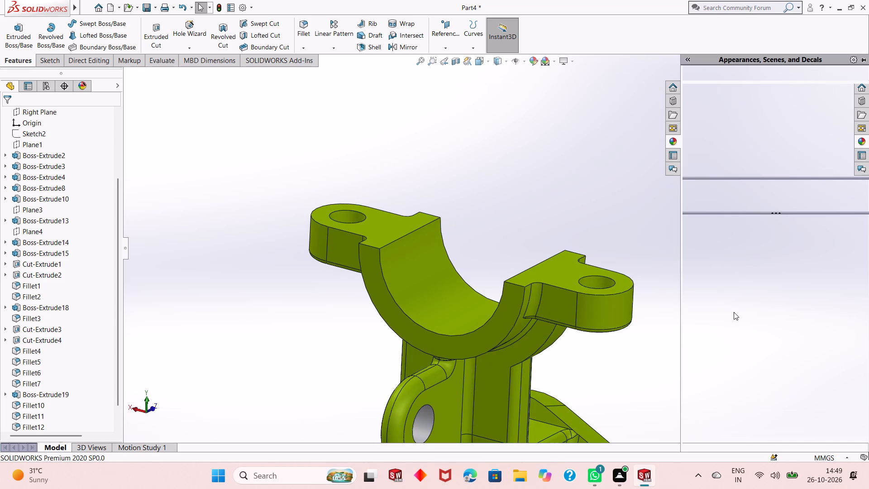
{"action": "left_click_drag", "start_coordinate": [733, 312], "coordinate": [468, 269]}
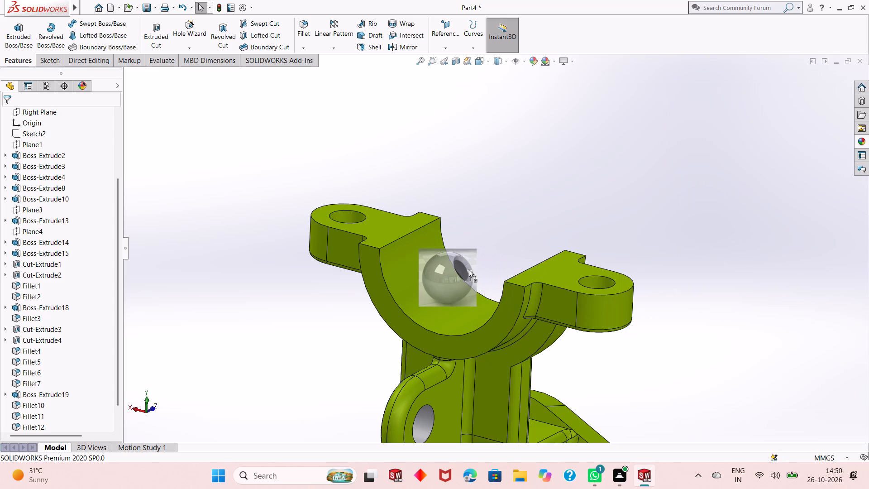
{"action": "left_click_drag", "start_coordinate": [468, 269], "coordinate": [418, 281]}
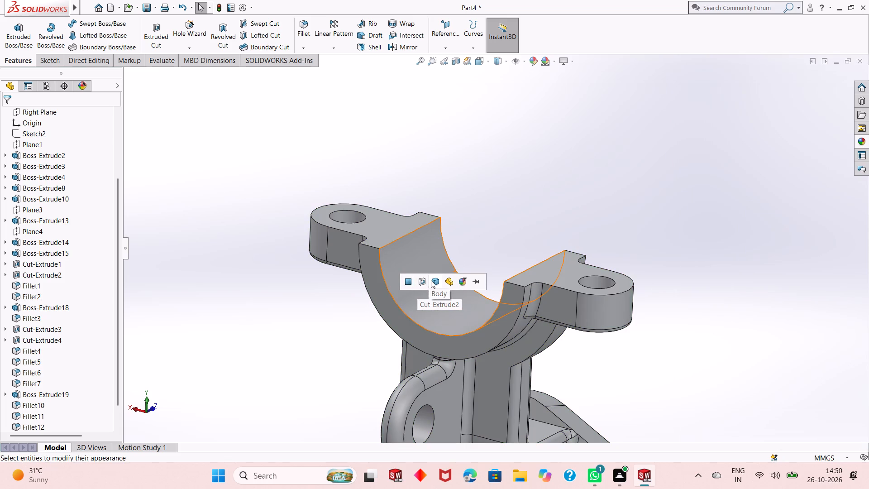
{"action": "left_click", "coordinate": [422, 282]}
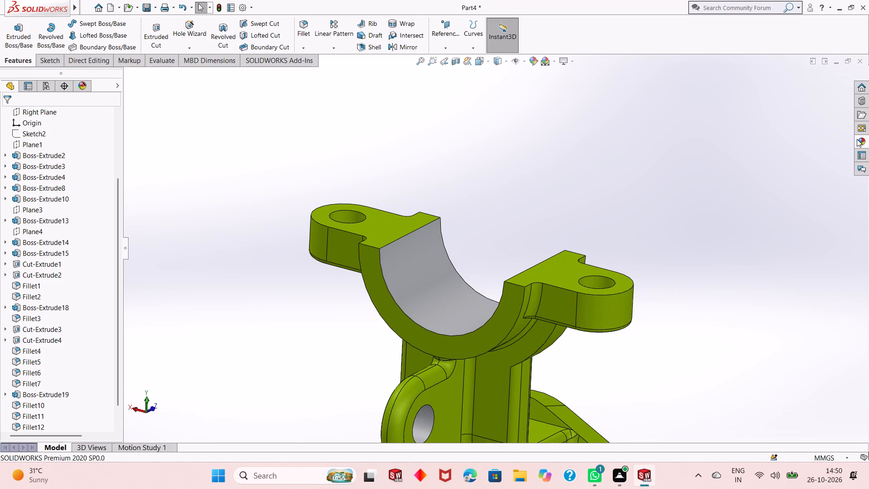
Apply polished aluminum to the flat top faces of both cradle ears, one face at a time.
{"action": "left_click", "coordinate": [858, 139]}
{"action": "left_click_drag", "start_coordinate": [707, 319], "coordinate": [374, 216]}
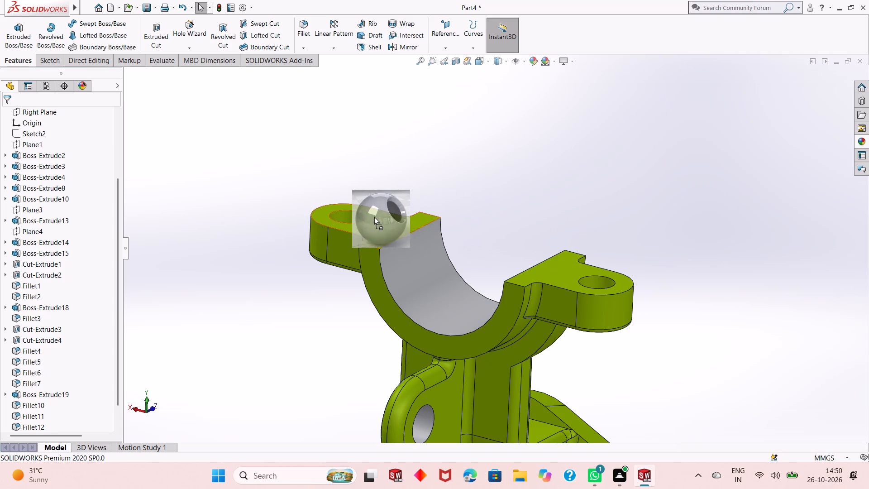
{"action": "left_click_drag", "start_coordinate": [374, 216], "coordinate": [373, 224]}
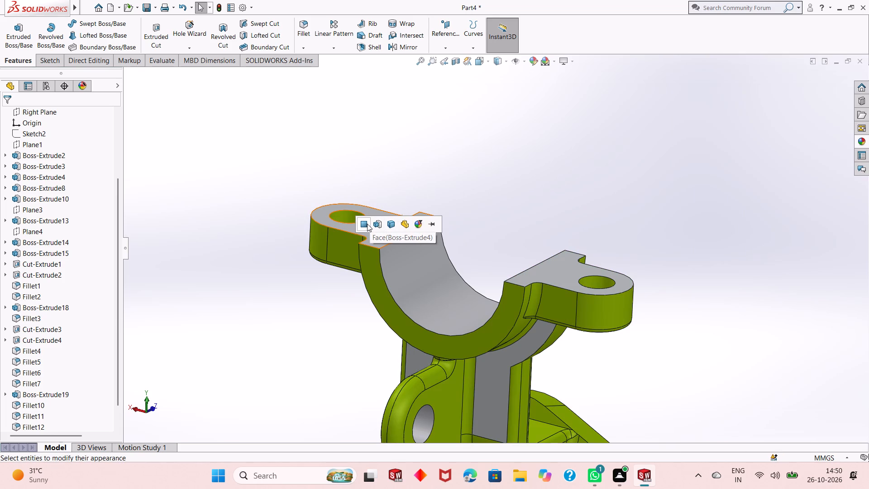
{"action": "left_click", "coordinate": [367, 224]}
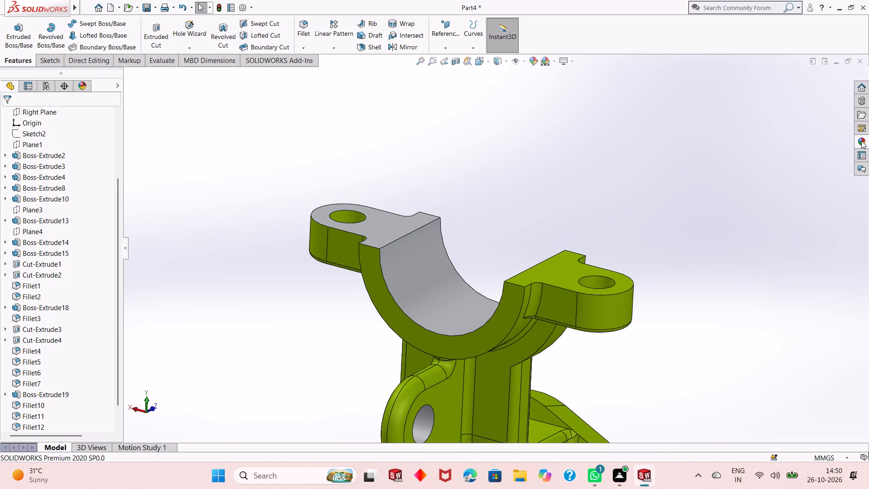
{"action": "left_click", "coordinate": [861, 141]}
{"action": "left_click_drag", "start_coordinate": [742, 314], "coordinate": [735, 313]}
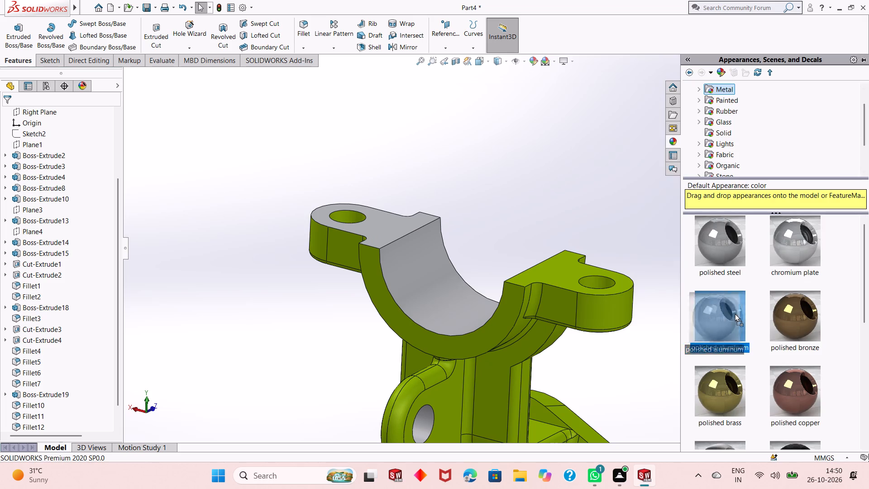
{"action": "left_click_drag", "start_coordinate": [735, 313], "coordinate": [587, 266]}
{"action": "left_click", "coordinate": [587, 266]}
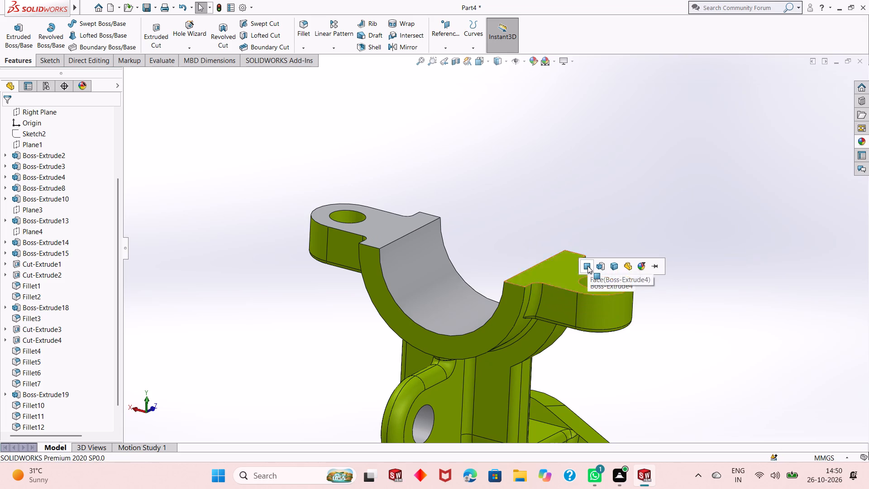
Apply polished aluminum to the Cut-Extrude1 feature so it covers the holes in both cradle ears.
{"action": "left_click", "coordinate": [856, 140]}
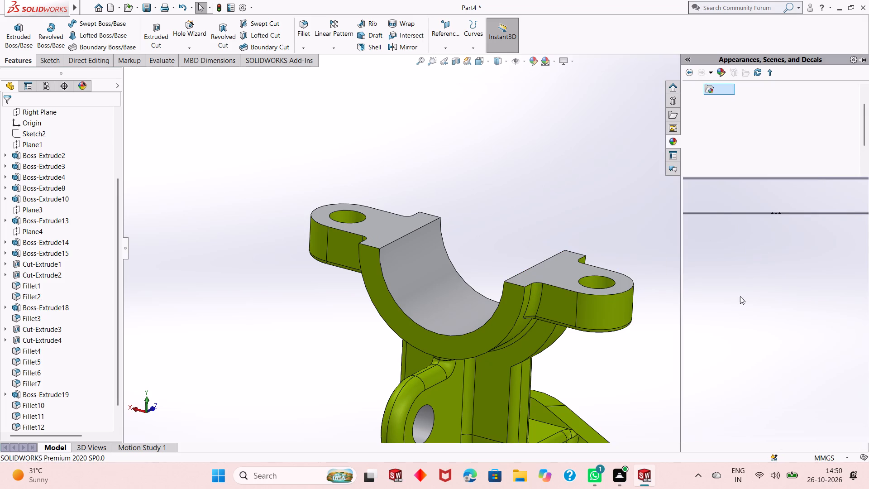
{"action": "left_click_drag", "start_coordinate": [728, 312], "coordinate": [589, 277]}
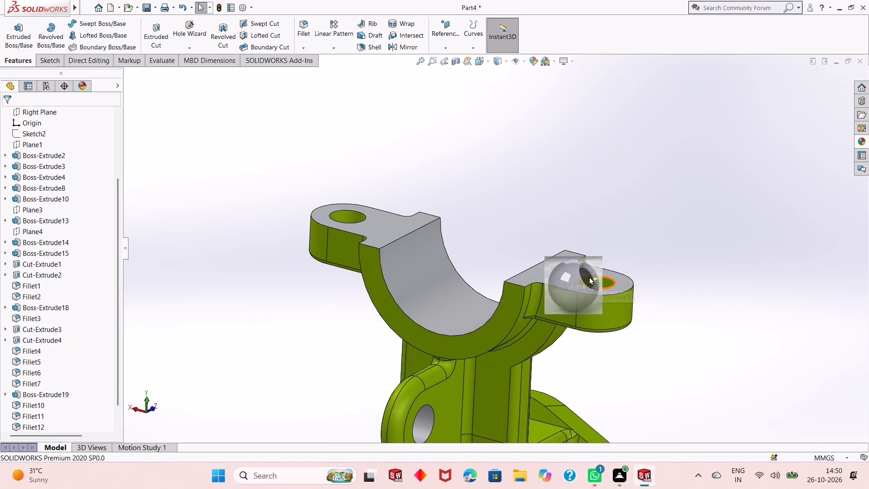
{"action": "left_click_drag", "start_coordinate": [589, 277], "coordinate": [591, 281]}
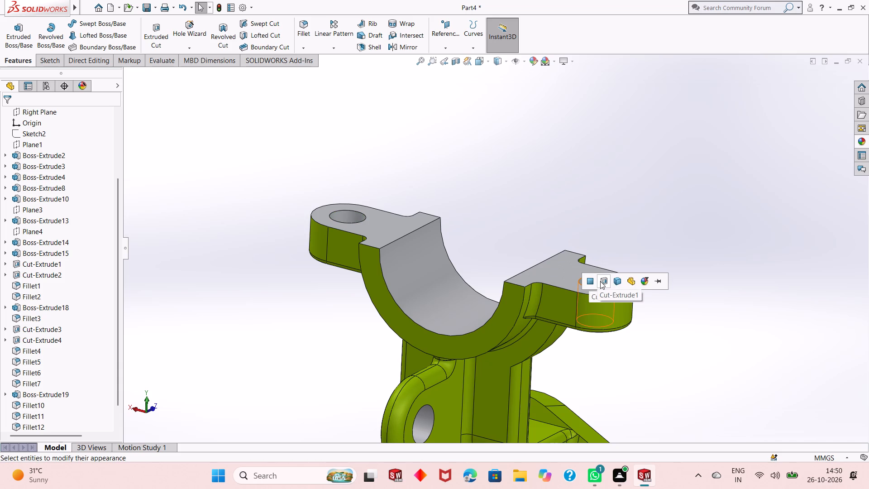
{"action": "left_click", "coordinate": [600, 281]}
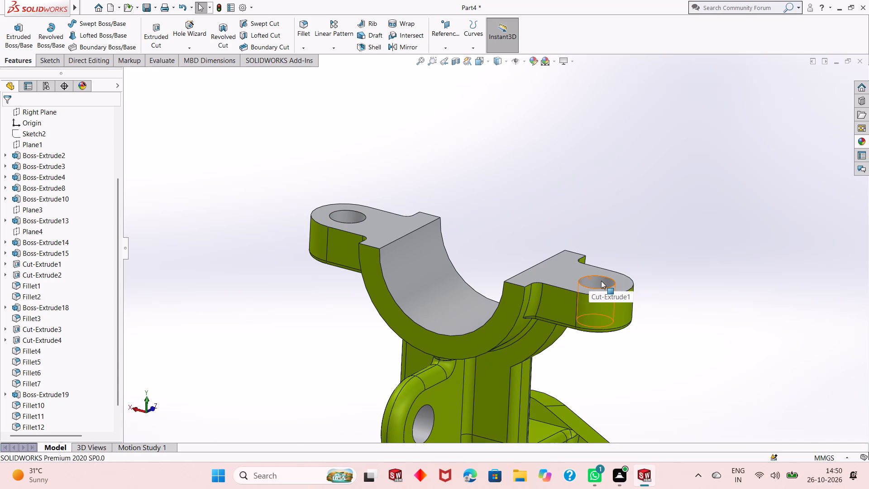
Apply polished aluminum to only the semicircular front end face of the cradle.
{"action": "left_click", "coordinate": [857, 144]}
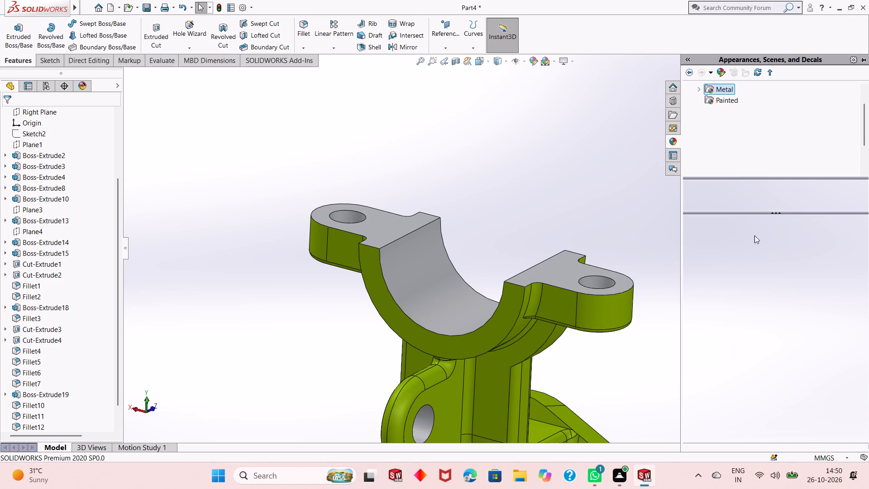
{"action": "left_click_drag", "start_coordinate": [723, 324], "coordinate": [552, 326]}
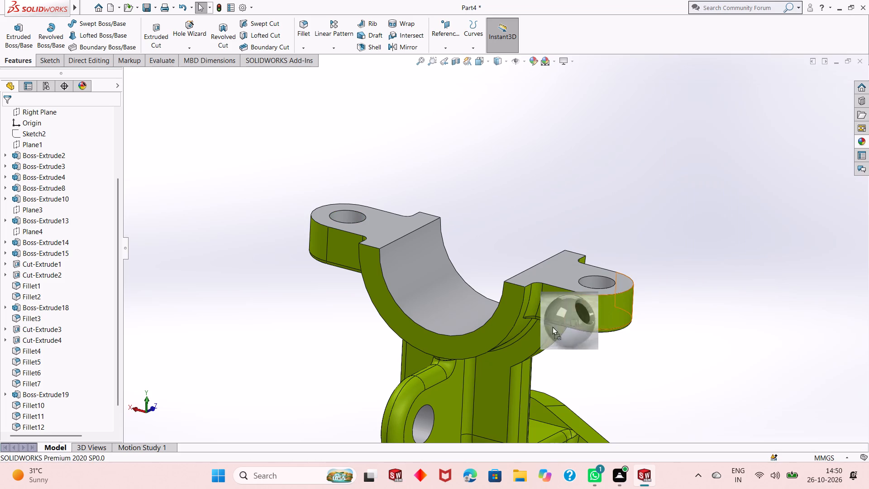
{"action": "left_click_drag", "start_coordinate": [552, 326], "coordinate": [483, 339]}
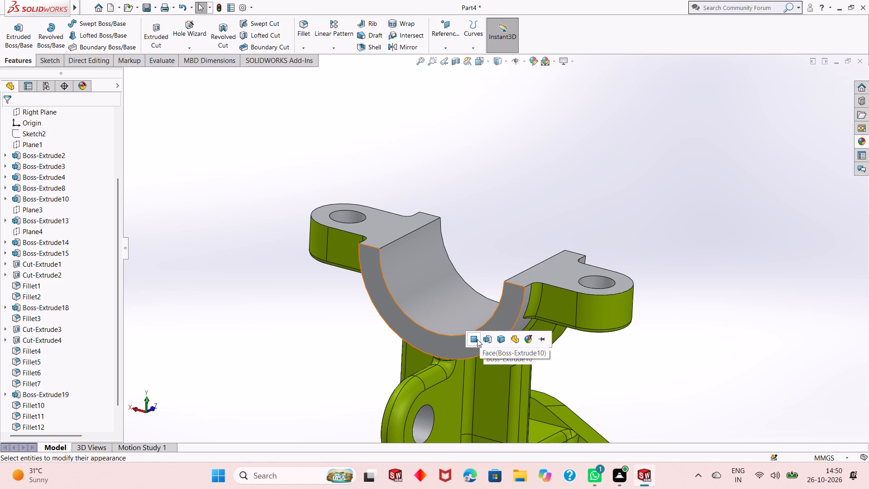
{"action": "left_click", "coordinate": [474, 339]}
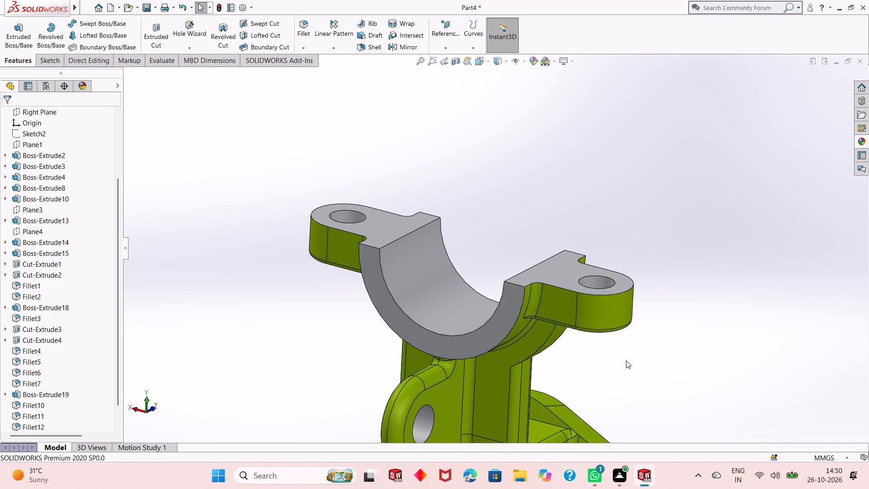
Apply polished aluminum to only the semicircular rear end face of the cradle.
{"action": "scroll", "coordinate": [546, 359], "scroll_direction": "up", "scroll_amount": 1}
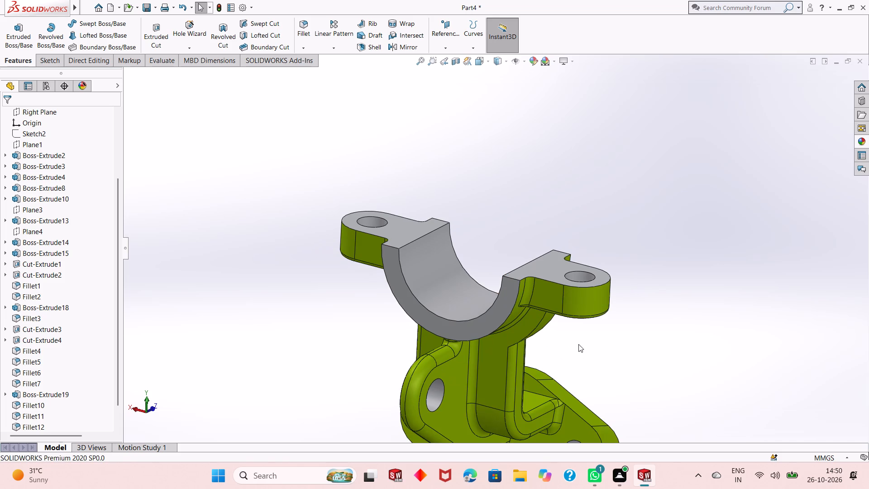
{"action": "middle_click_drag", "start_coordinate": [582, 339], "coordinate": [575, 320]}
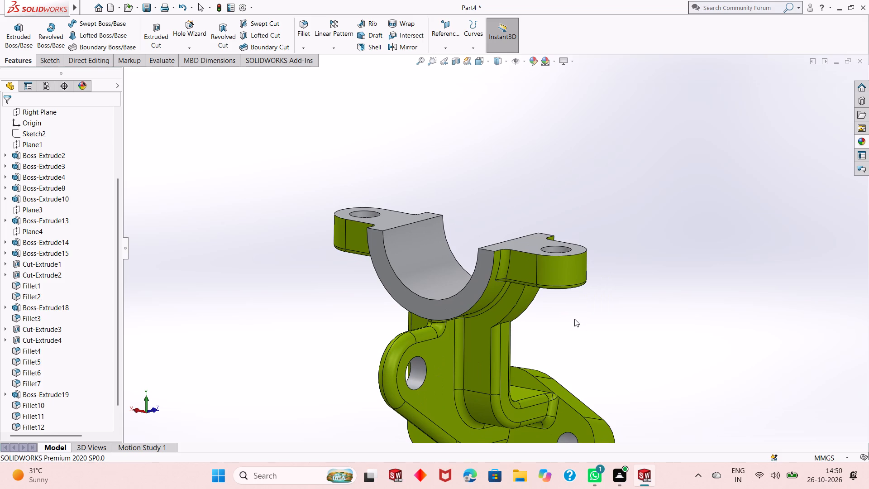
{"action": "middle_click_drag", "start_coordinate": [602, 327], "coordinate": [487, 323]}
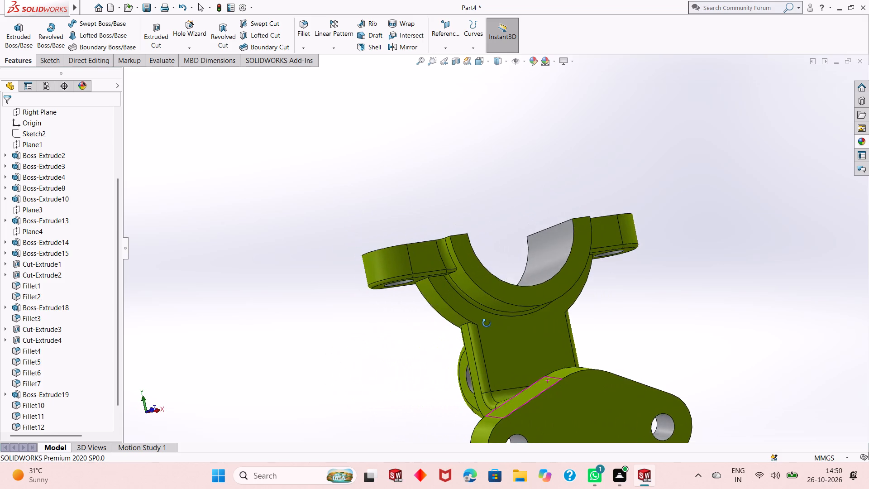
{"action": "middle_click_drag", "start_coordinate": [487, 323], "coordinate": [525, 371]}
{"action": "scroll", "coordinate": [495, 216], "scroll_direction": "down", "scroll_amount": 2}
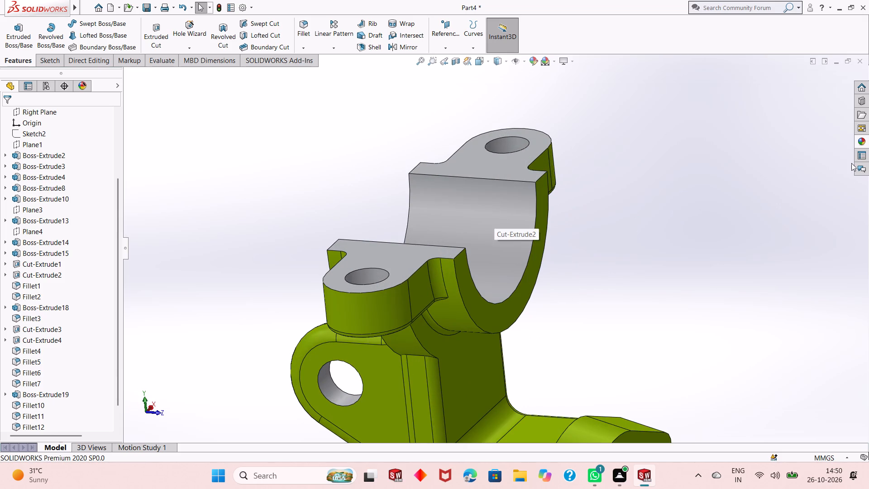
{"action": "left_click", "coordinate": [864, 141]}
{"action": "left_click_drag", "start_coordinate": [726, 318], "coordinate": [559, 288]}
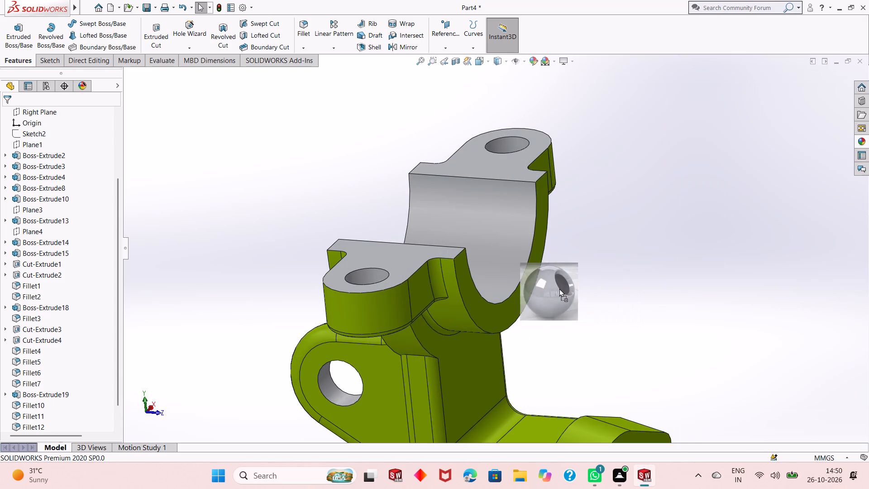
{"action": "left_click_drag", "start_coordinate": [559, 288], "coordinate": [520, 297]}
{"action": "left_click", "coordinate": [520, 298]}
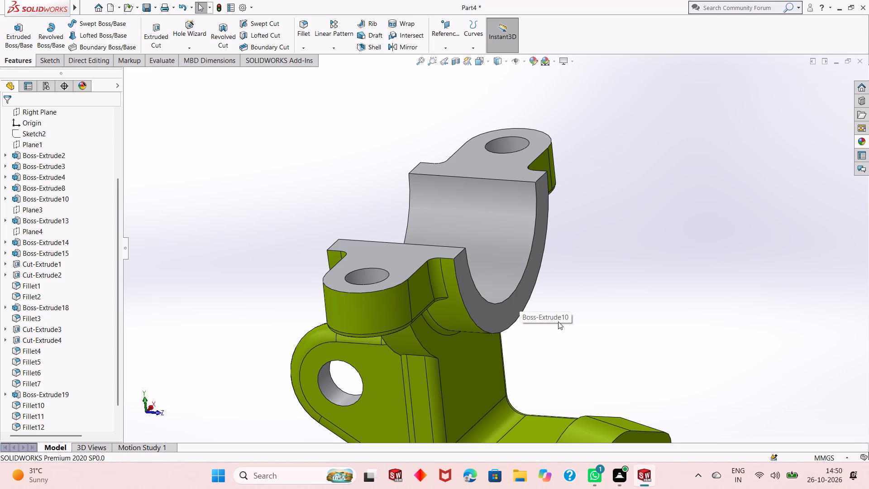
Examine the bracket from several sides to check the polished aluminum faces against the yellow-green body.
{"action": "scroll", "coordinate": [547, 331], "scroll_direction": "up", "scroll_amount": 1}
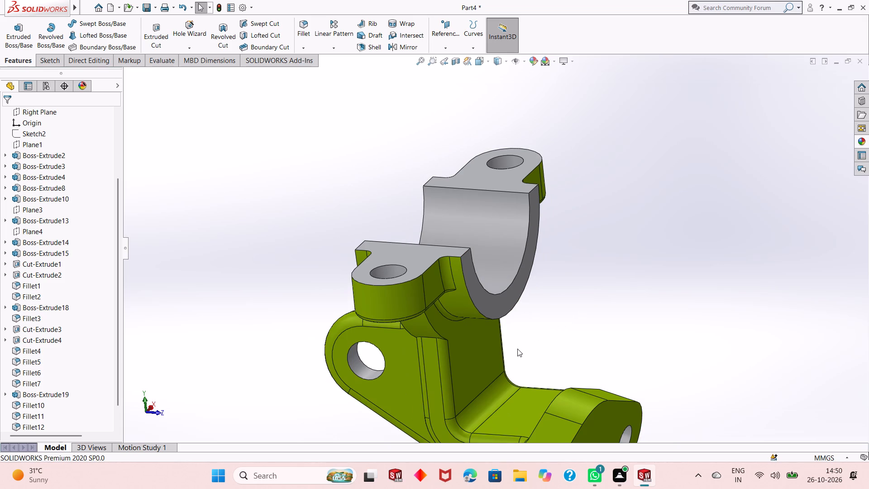
{"action": "middle_click_drag", "start_coordinate": [517, 349], "coordinate": [512, 326]}
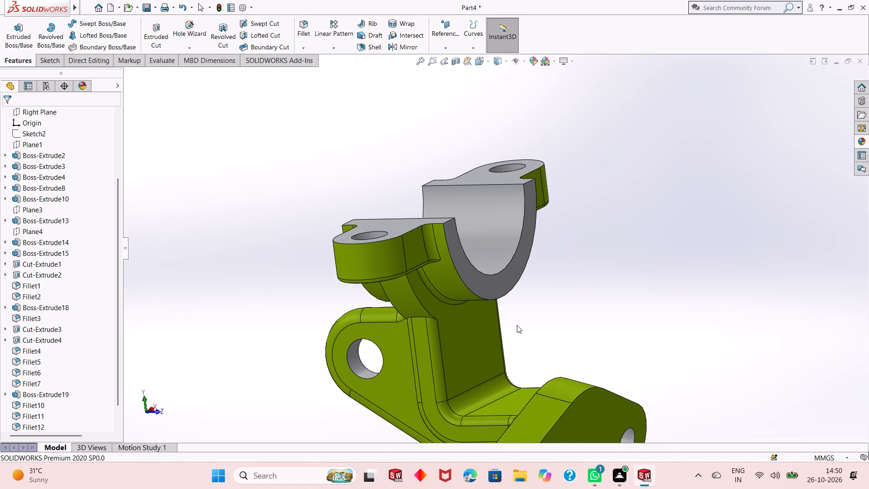
{"action": "middle_click", "coordinate": [532, 290]}
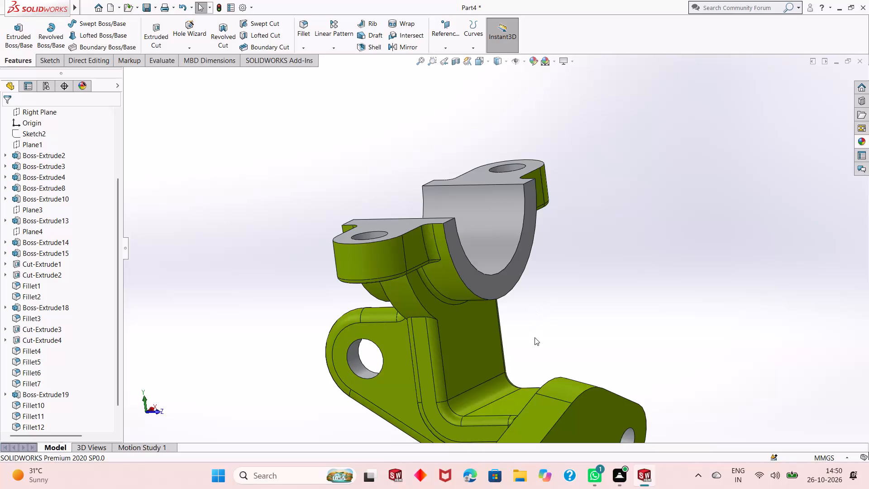
{"action": "middle_click_drag", "start_coordinate": [535, 337], "coordinate": [593, 322]}
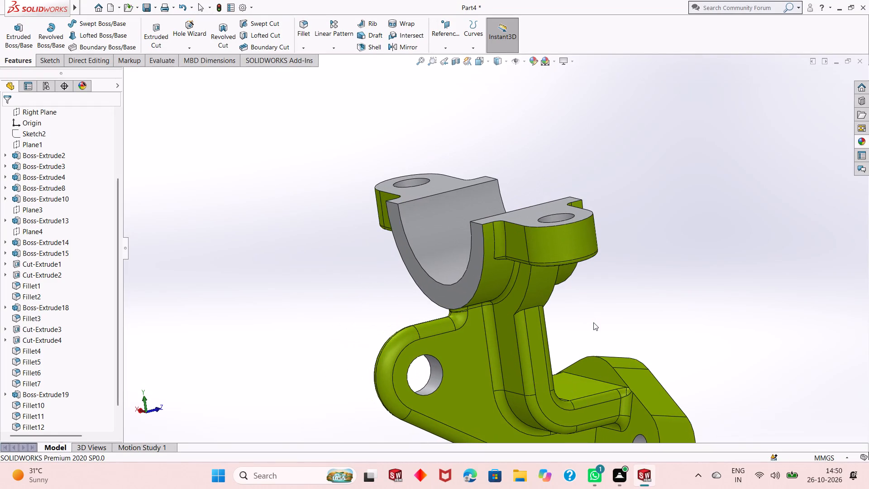
{"action": "scroll", "coordinate": [544, 232], "scroll_direction": "down", "scroll_amount": 2}
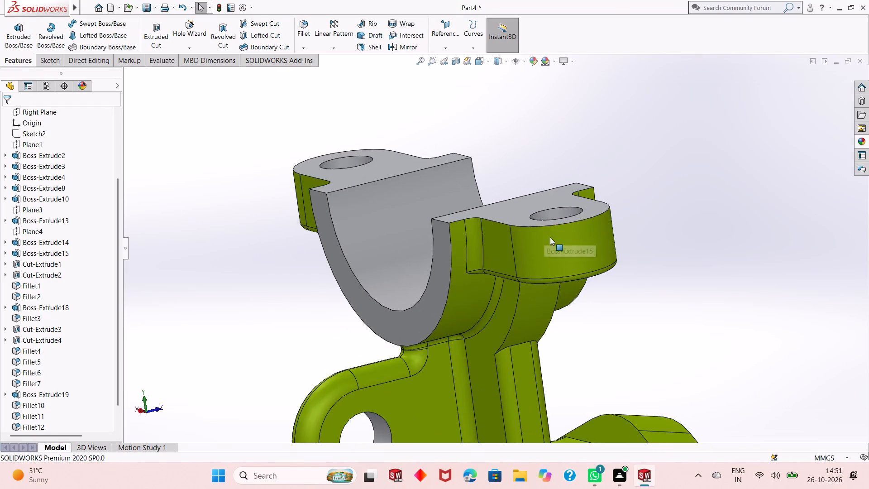
{"action": "scroll", "coordinate": [552, 252], "scroll_direction": "up", "scroll_amount": 4}
{"action": "scroll", "coordinate": [652, 393], "scroll_direction": "up", "scroll_amount": 2}
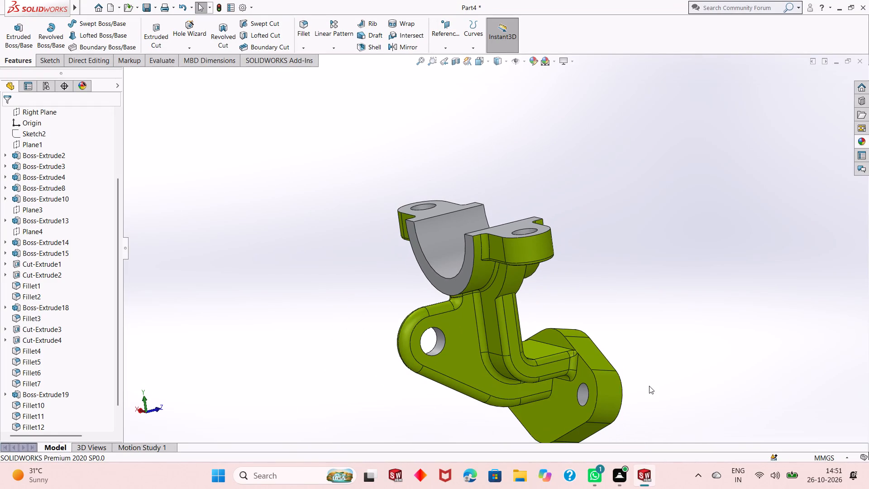
{"action": "middle_click", "coordinate": [660, 335]}
{"action": "middle_click_drag", "start_coordinate": [611, 323], "coordinate": [546, 336]}
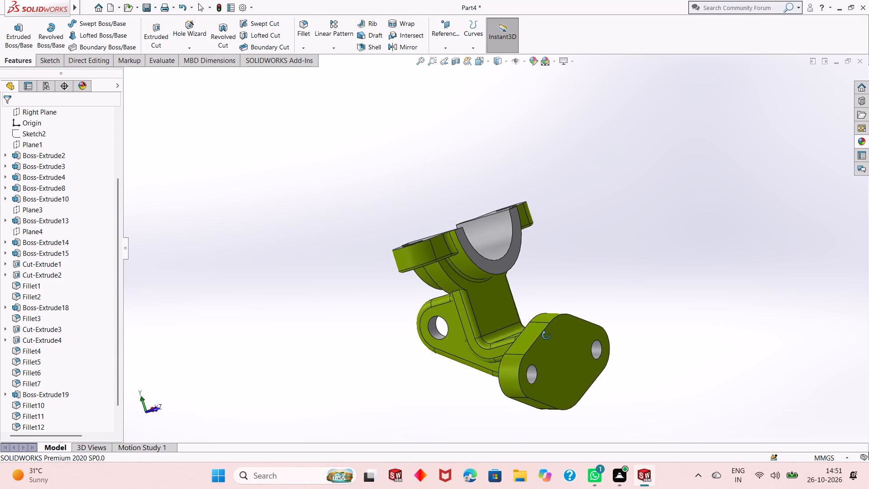
{"action": "middle_click_drag", "start_coordinate": [546, 336], "coordinate": [566, 326]}
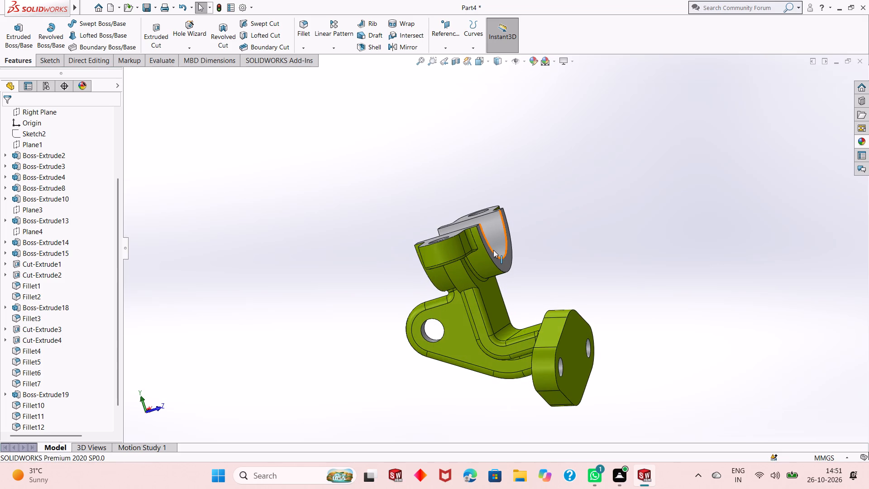
{"action": "middle_click_drag", "start_coordinate": [493, 250], "coordinate": [548, 260]}
{"action": "scroll", "coordinate": [446, 231], "scroll_direction": "down", "scroll_amount": 1}
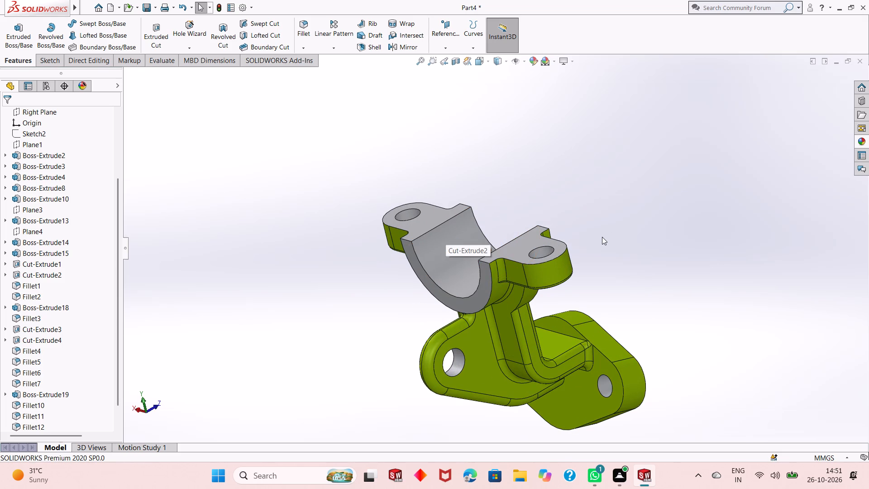
Undo the last four appearance changes: both cradle end faces, the ear holes and one ear's top face.
{"action": "key", "text": "ctrl+z"}
{"action": "key", "text": "ctrl+z"}
{"action": "key", "text": "ctrl+z"}
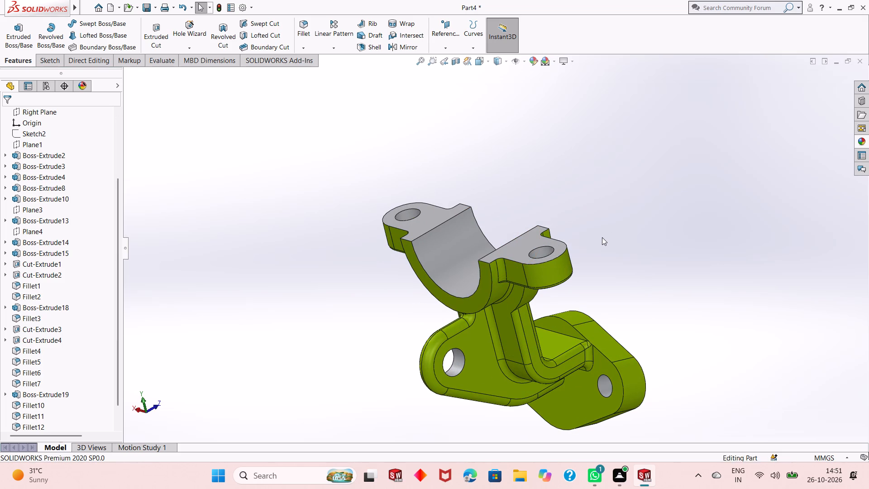
{"action": "key", "text": "ctrl+z"}
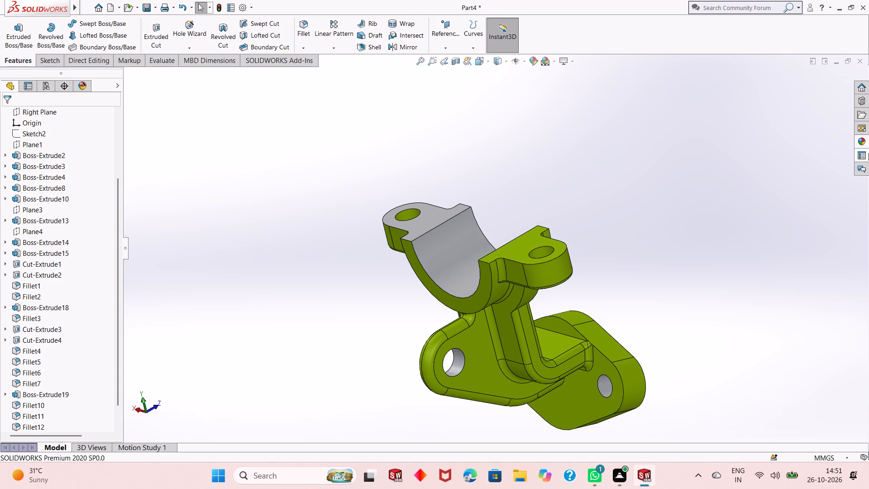
Apply polished aluminum to only the flat top face of the cradle ear that is still green.
{"action": "left_click", "coordinate": [860, 137]}
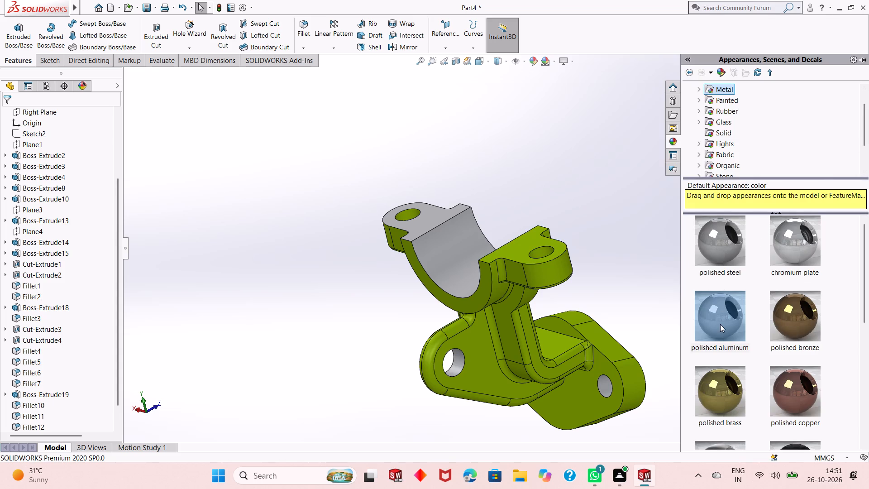
{"action": "left_click_drag", "start_coordinate": [725, 330], "coordinate": [525, 243]}
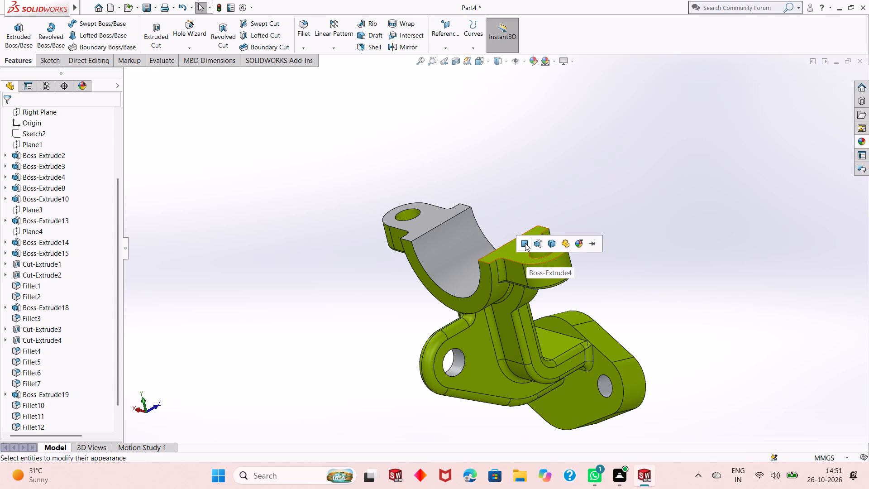
{"action": "left_click", "coordinate": [525, 243]}
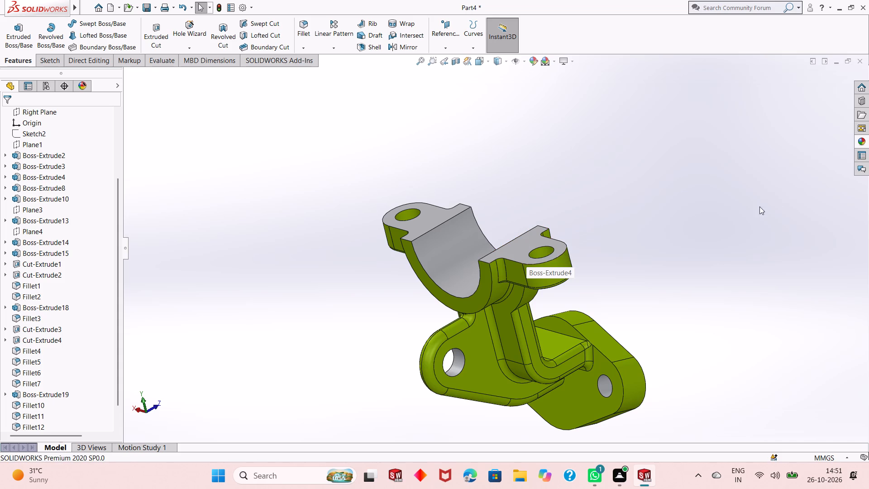
Apply polished aluminum to only the semicircular front end face of the cradle (Boss-Extrude10).
{"action": "left_click", "coordinate": [859, 142]}
{"action": "left_click_drag", "start_coordinate": [718, 308], "coordinate": [608, 298]}
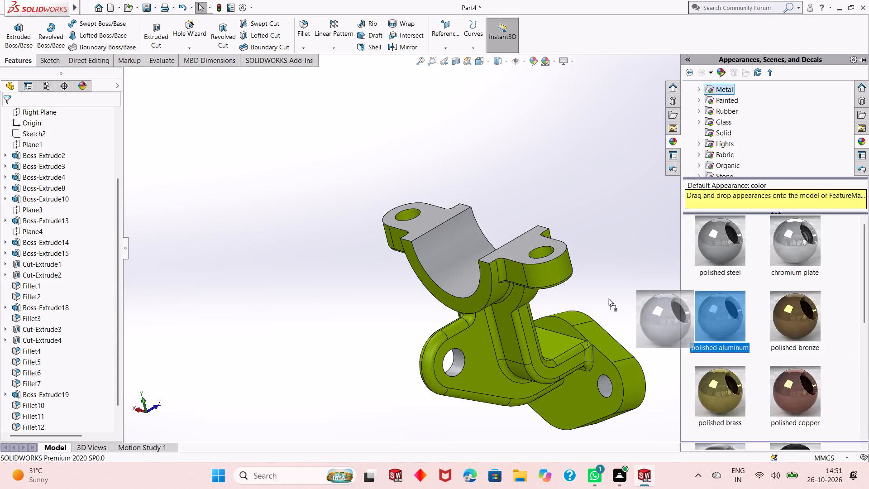
{"action": "left_click_drag", "start_coordinate": [608, 298], "coordinate": [468, 298]}
{"action": "left_click", "coordinate": [468, 298]}
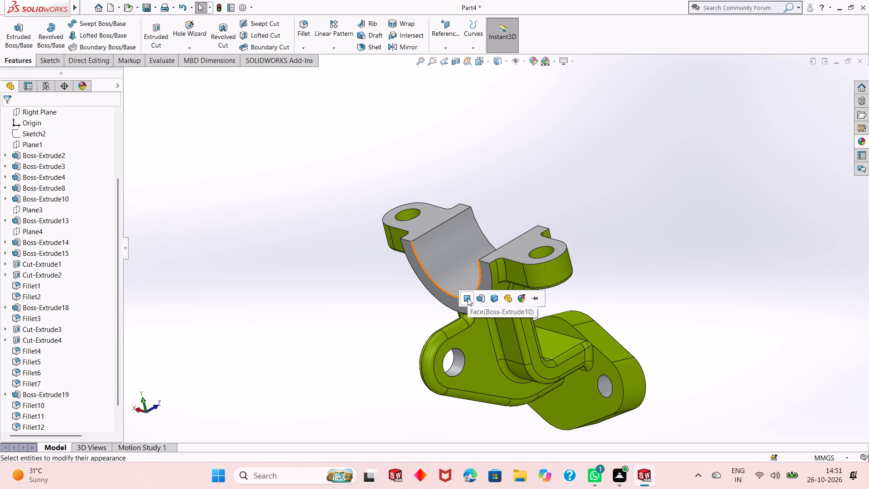
Apply polished aluminum to only the semicircular rear end face of the cradle.
{"action": "middle_click_drag", "start_coordinate": [604, 295], "coordinate": [516, 300]}
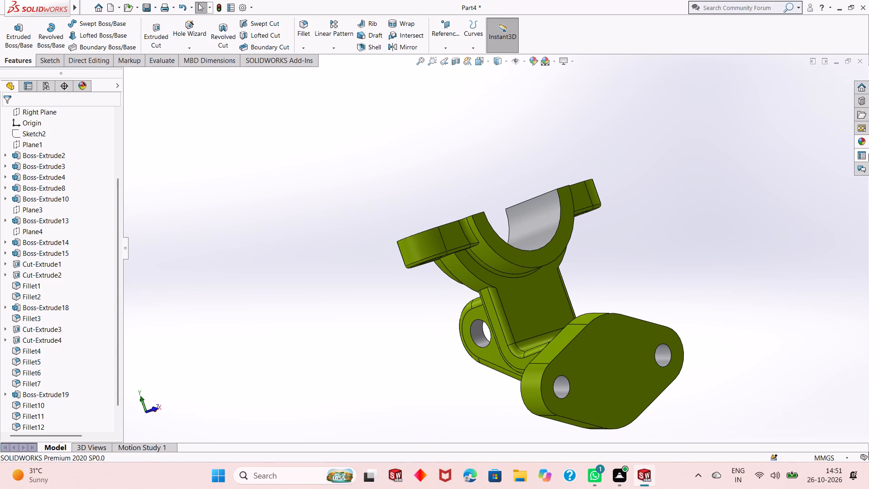
{"action": "left_click", "coordinate": [861, 145]}
{"action": "left_click_drag", "start_coordinate": [726, 306], "coordinate": [575, 215]}
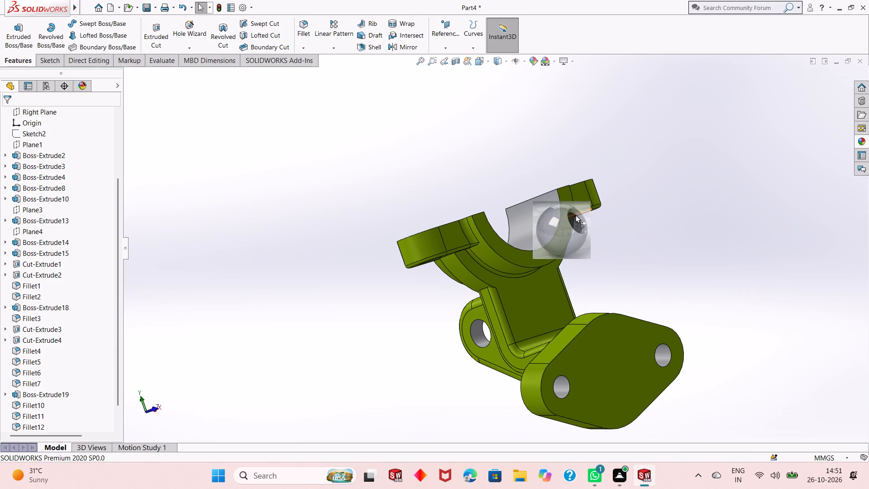
{"action": "left_click_drag", "start_coordinate": [575, 215], "coordinate": [565, 221]}
{"action": "left_click", "coordinate": [565, 221]}
Examine the bracket from several angles to check the finish on the cradle, ears, holes and body.
{"action": "scroll", "coordinate": [586, 267], "scroll_direction": "up", "scroll_amount": 1}
{"action": "middle_click_drag", "start_coordinate": [586, 267], "coordinate": [587, 279]}
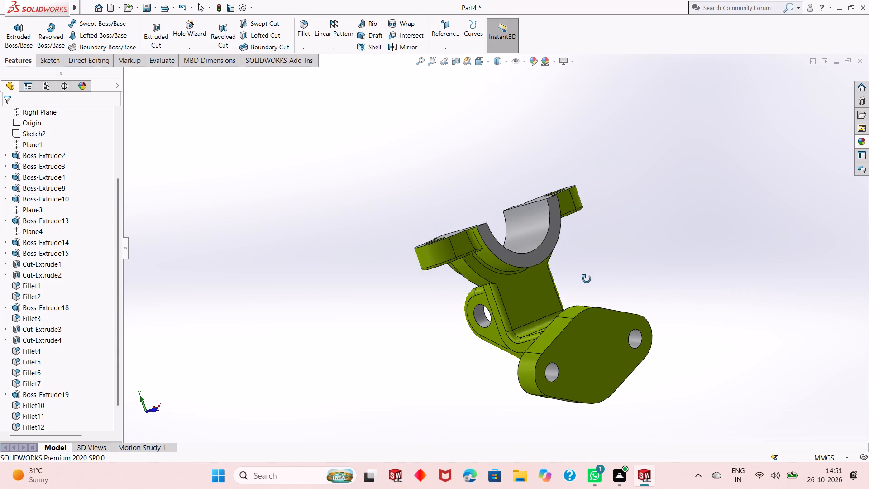
{"action": "middle_click_drag", "start_coordinate": [587, 279], "coordinate": [668, 264]}
{"action": "scroll", "coordinate": [485, 204], "scroll_direction": "down", "scroll_amount": 2}
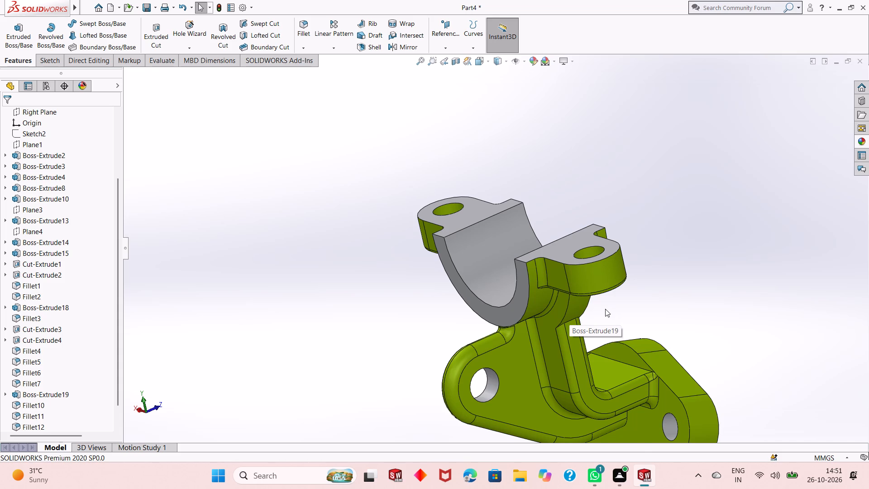
{"action": "scroll", "coordinate": [605, 309], "scroll_direction": "up", "scroll_amount": 1}
{"action": "middle_click_drag", "start_coordinate": [623, 302], "coordinate": [626, 243]}
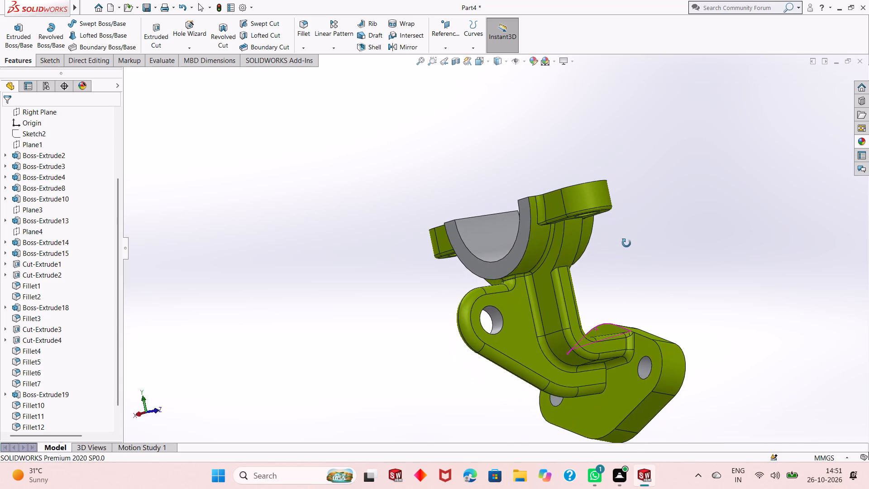
{"action": "middle_click_drag", "start_coordinate": [626, 243], "coordinate": [630, 294]}
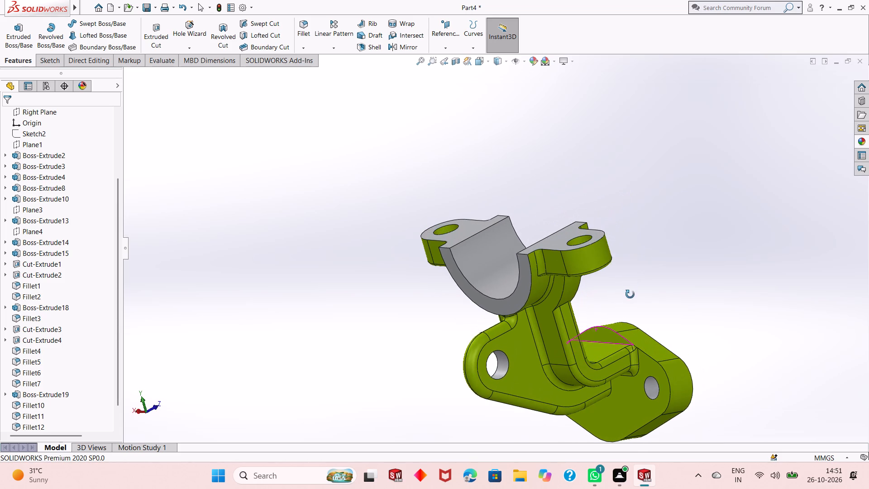
{"action": "middle_click_drag", "start_coordinate": [630, 294], "coordinate": [629, 294]}
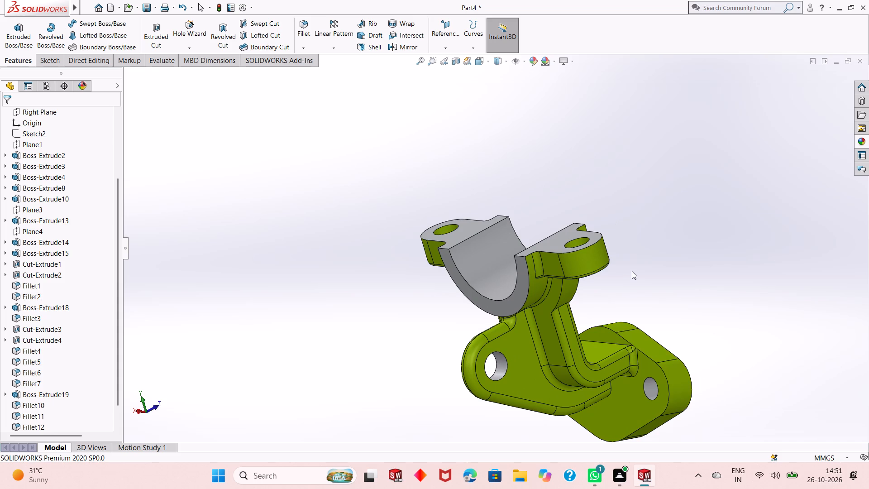
{"action": "middle_click_drag", "start_coordinate": [640, 308], "coordinate": [678, 268]}
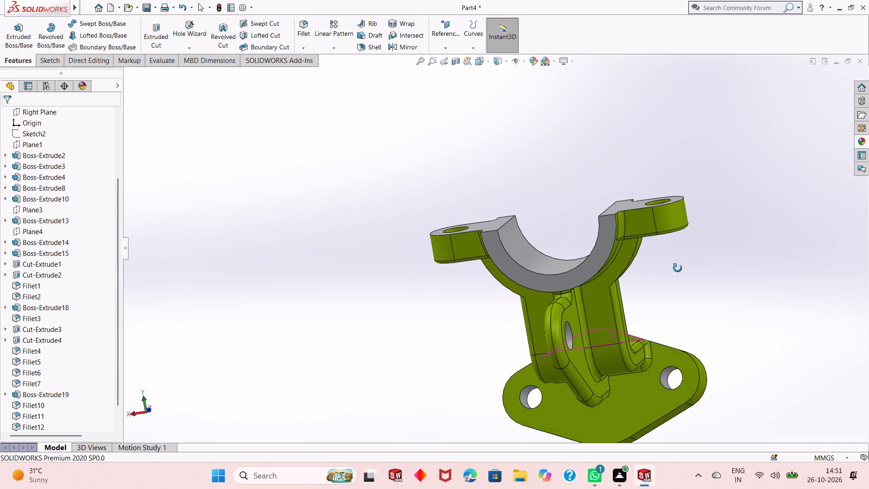
{"action": "middle_click_drag", "start_coordinate": [678, 268], "coordinate": [637, 266]}
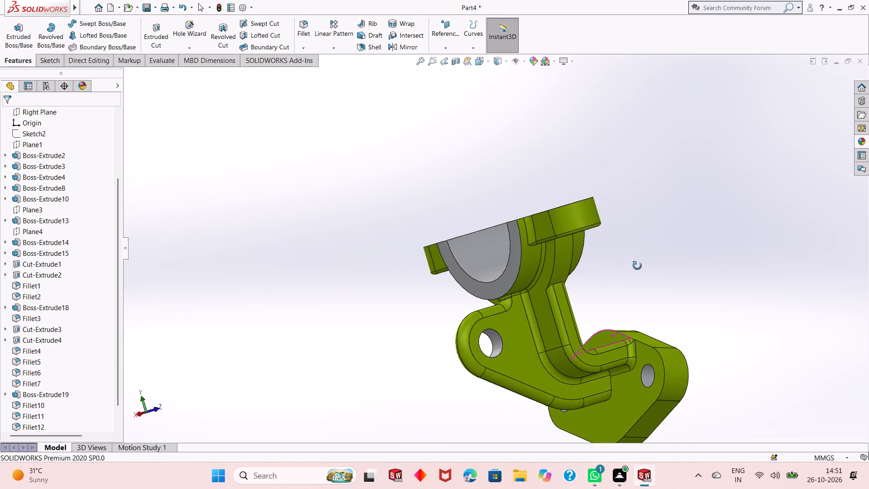
{"action": "middle_click_drag", "start_coordinate": [637, 266], "coordinate": [633, 307]}
{"action": "scroll", "coordinate": [631, 311], "scroll_direction": "up", "scroll_amount": 2}
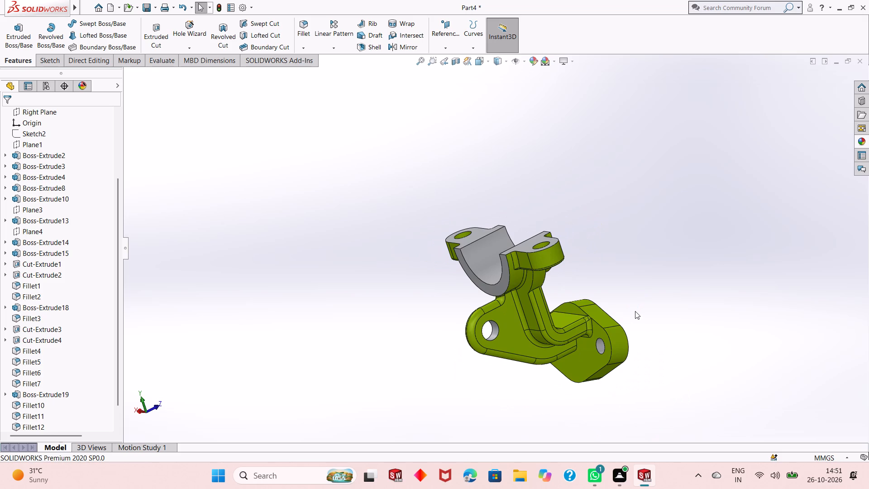
{"action": "middle_click_drag", "start_coordinate": [528, 251], "coordinate": [539, 321]}
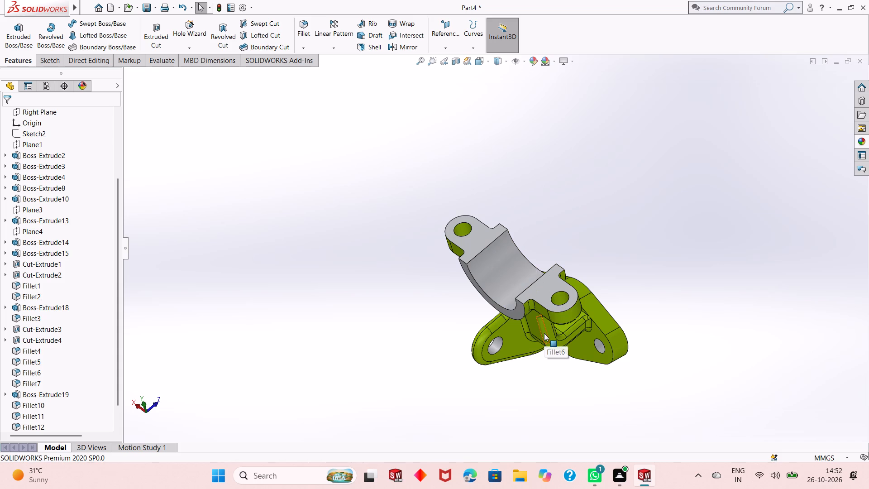
{"action": "middle_click_drag", "start_coordinate": [549, 352], "coordinate": [557, 334]}
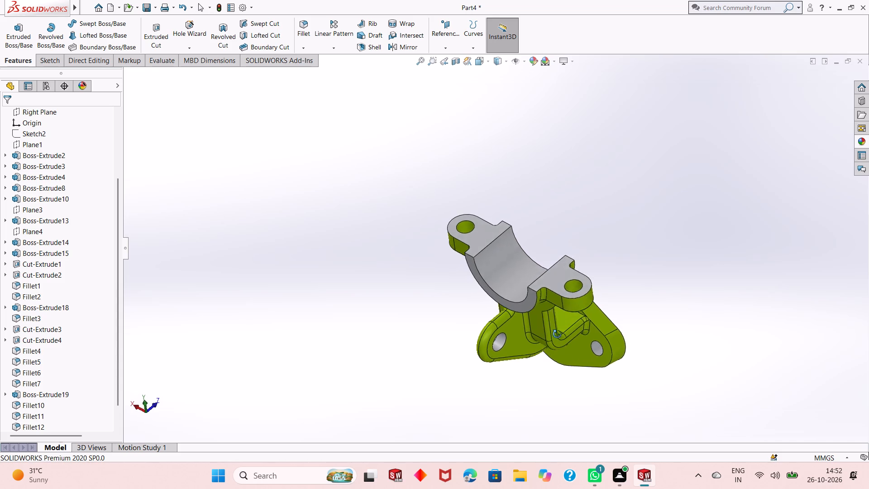
{"action": "middle_click_drag", "start_coordinate": [557, 334], "coordinate": [569, 271]}
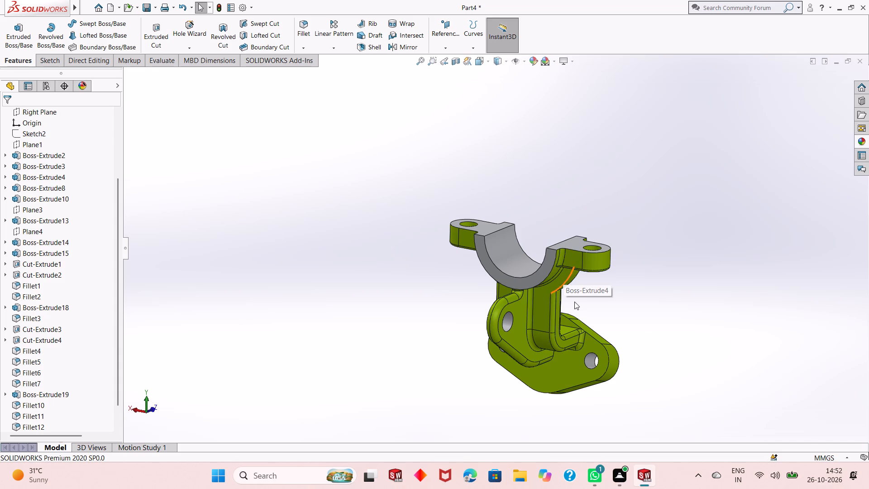
Save the part in the Dp SolidWorks folder under the name Yellow pipe clamp bracket.
{"action": "middle_click_drag", "start_coordinate": [576, 296], "coordinate": [563, 306]}
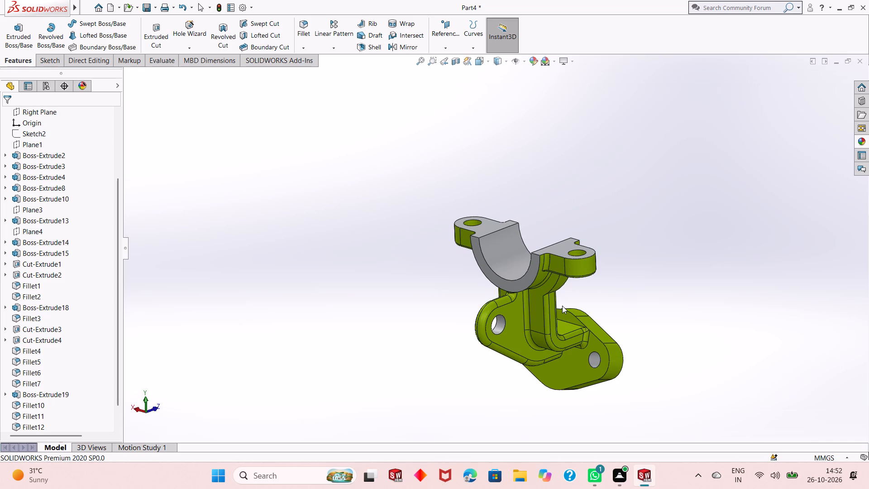
{"action": "middle_click_drag", "start_coordinate": [585, 294], "coordinate": [575, 299]}
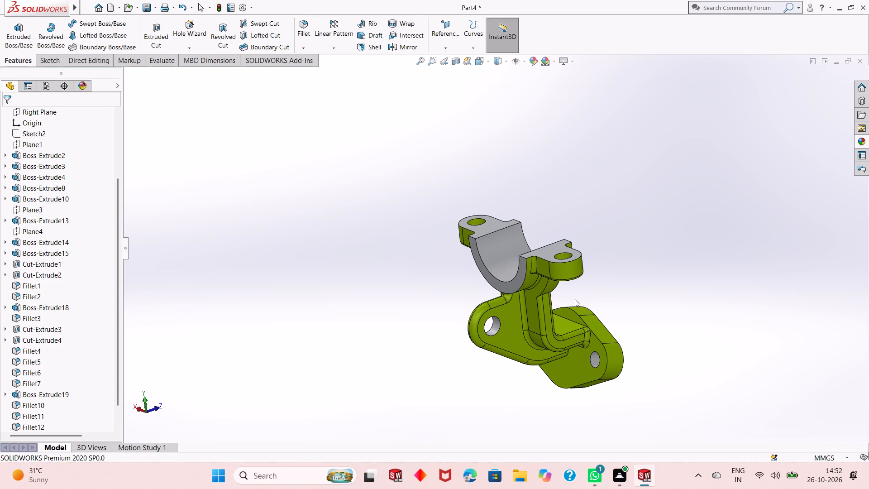
{"action": "scroll", "coordinate": [575, 299], "scroll_direction": "down", "scroll_amount": 1}
{"action": "scroll", "coordinate": [539, 324], "scroll_direction": "down", "scroll_amount": 2}
{"action": "scroll", "coordinate": [535, 316], "scroll_direction": "up", "scroll_amount": 2}
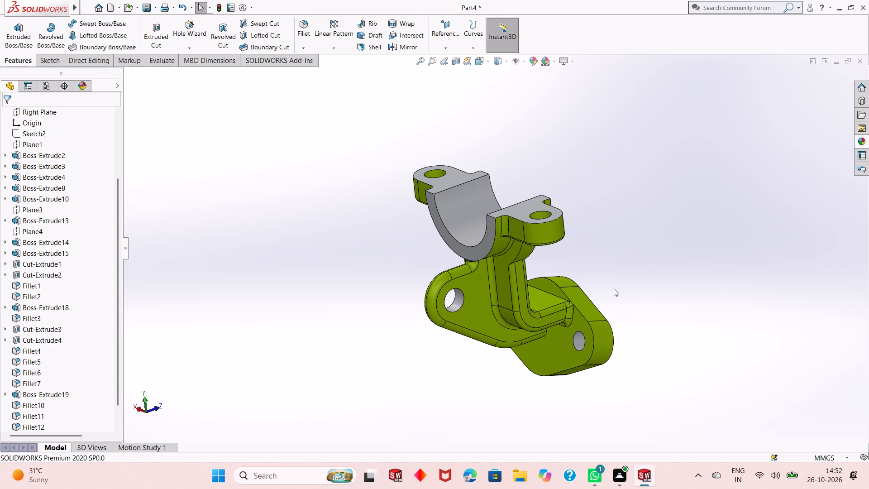
{"action": "key", "text": "ctrl+s"}
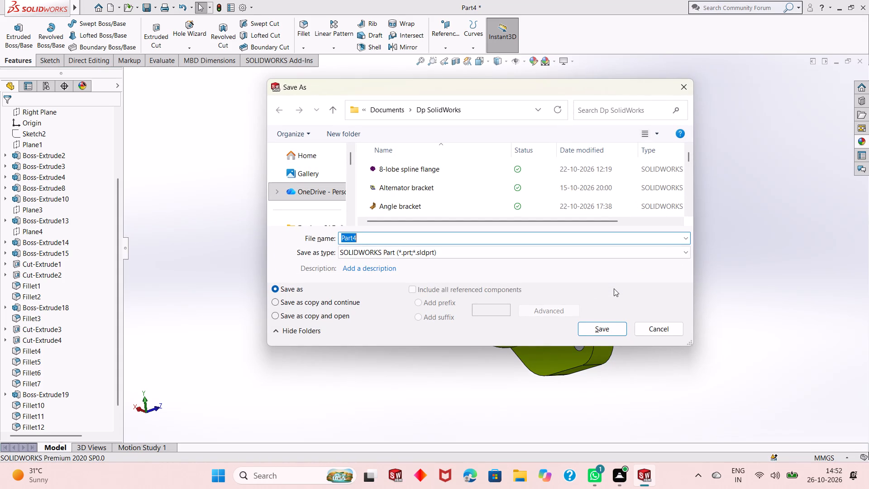
{"action": "type", "text": "Yellow"}
{"action": "key", "text": "space"}
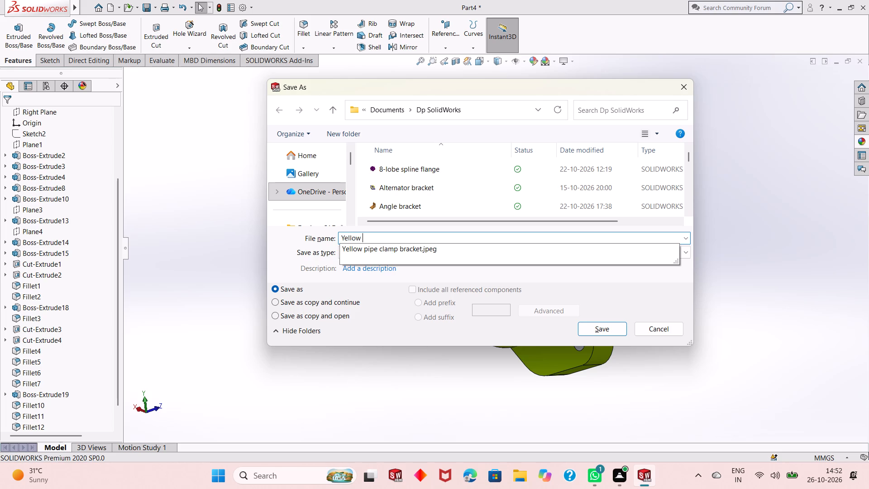
{"action": "type", "text": "ipe"}
{"action": "key", "text": "space"}
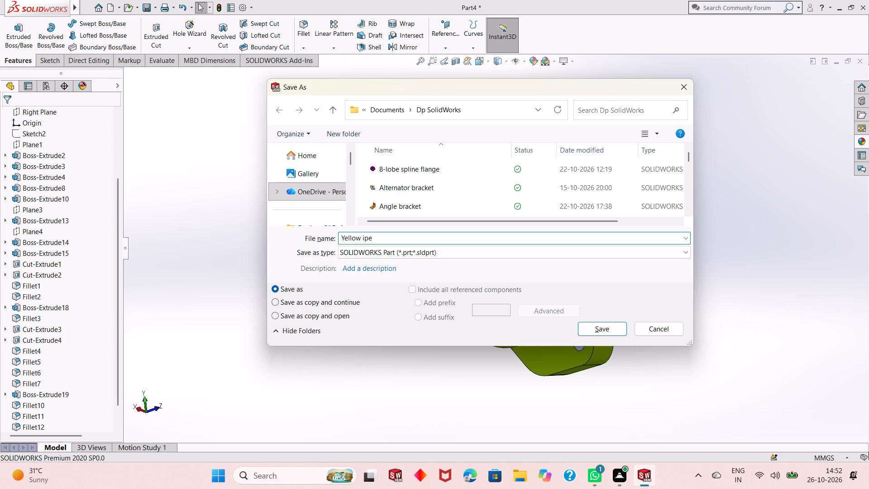
{"action": "key", "text": "BackSpace"}
{"action": "key", "text": "BackSpace"}
{"action": "key", "text": "BackSpace"}
{"action": "key", "text": "BackSpace"}
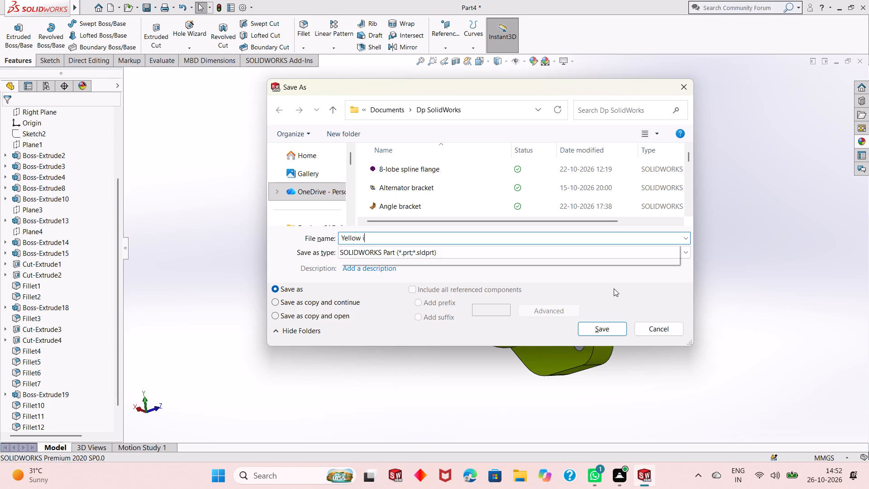
{"action": "type", "text": "pipe"}
{"action": "key", "text": "space"}
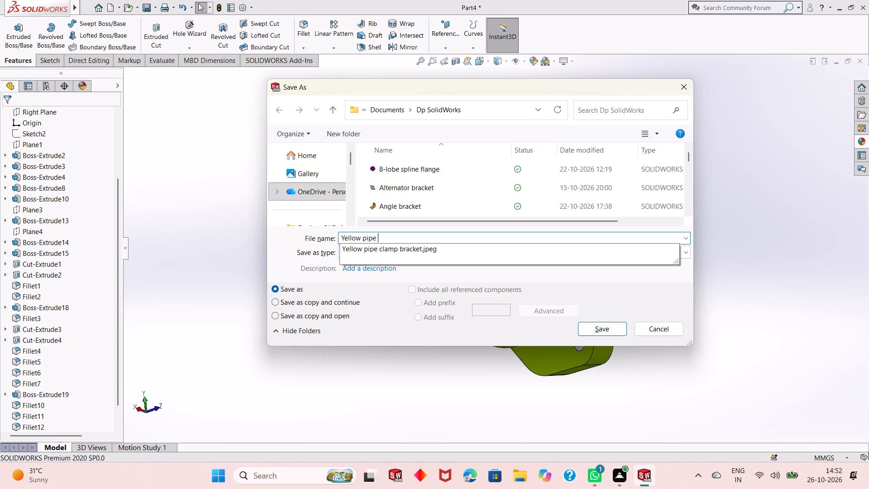
{"action": "type", "text": "clamp"}
{"action": "key", "text": "space"}
{"action": "type", "text": "bracket"}
{"action": "key", "text": "Return"}
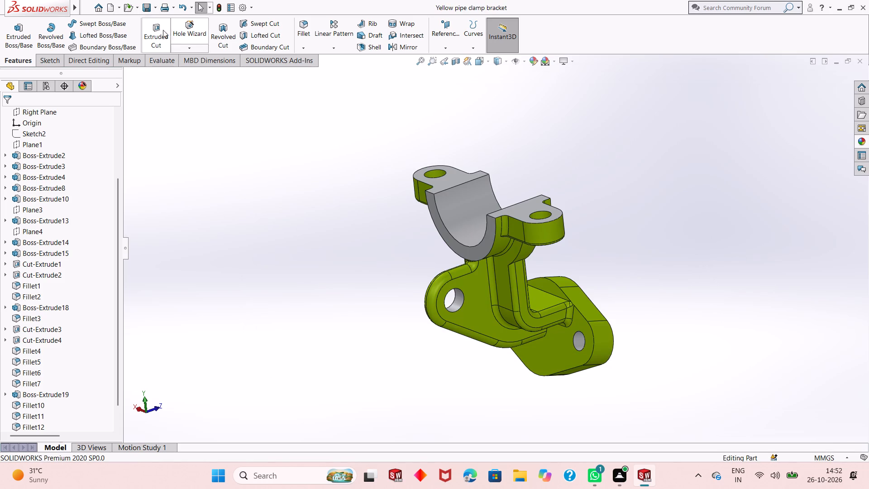
Save a PDF version of the bracket (Adobe Portable Document Format) under the same name, Yellow pipe clamp bracket.
{"action": "left_click", "coordinate": [154, 7]}
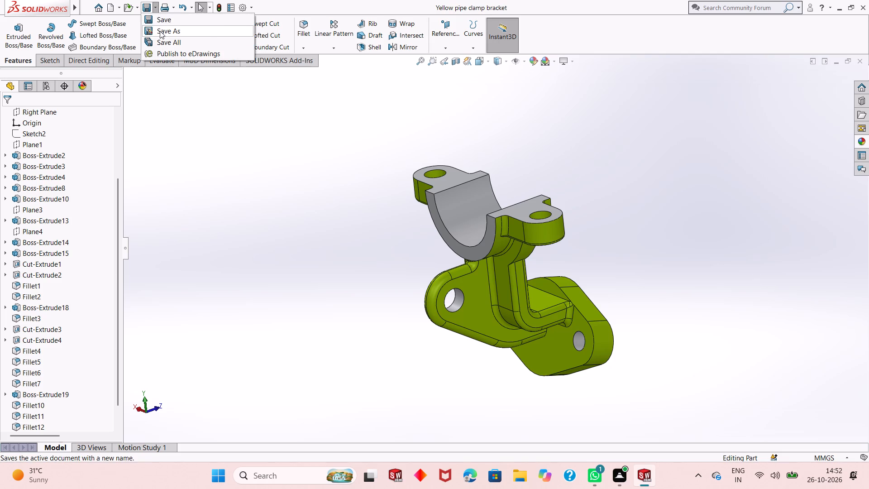
{"action": "left_click", "coordinate": [160, 31]}
{"action": "left_click", "coordinate": [471, 249]}
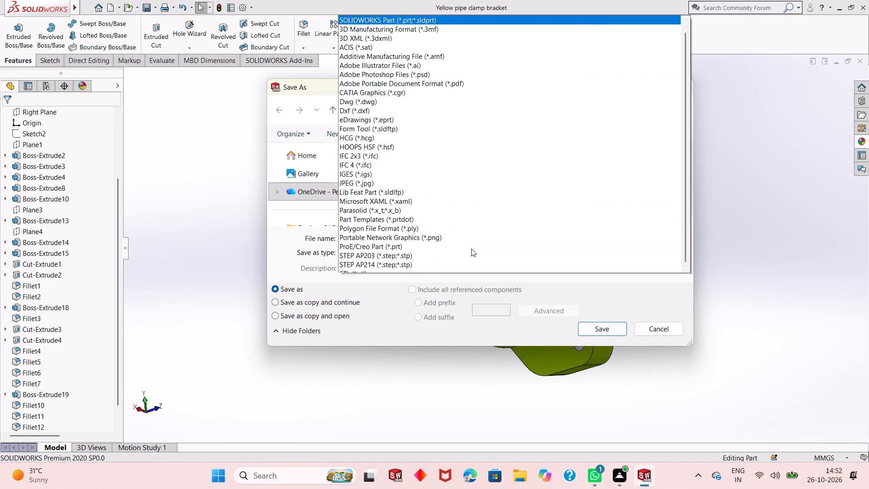
{"action": "left_click", "coordinate": [508, 68]}
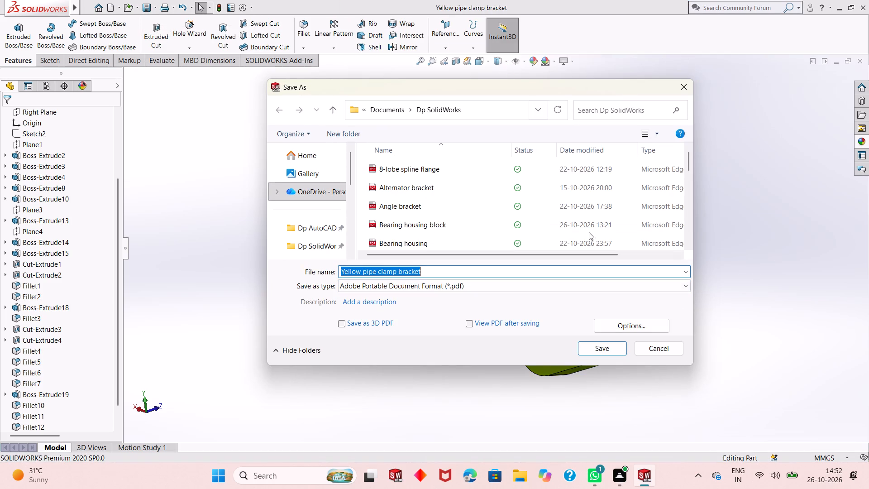
{"action": "left_click", "coordinate": [597, 346]}
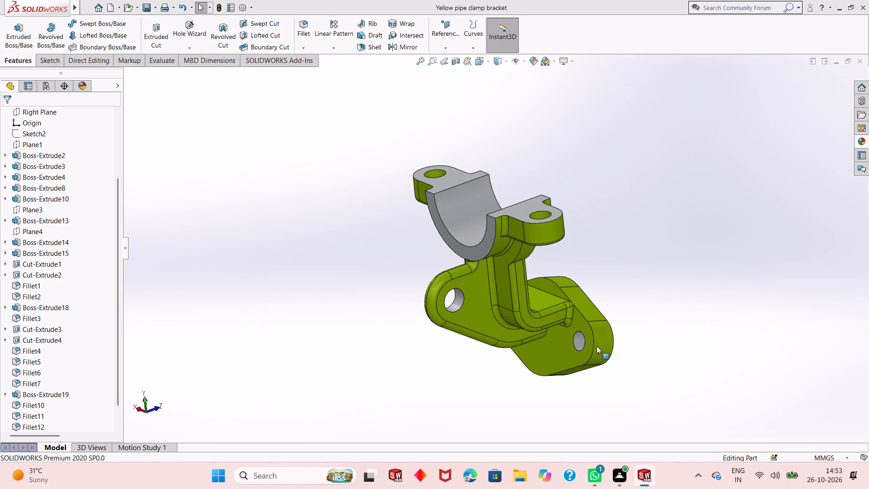